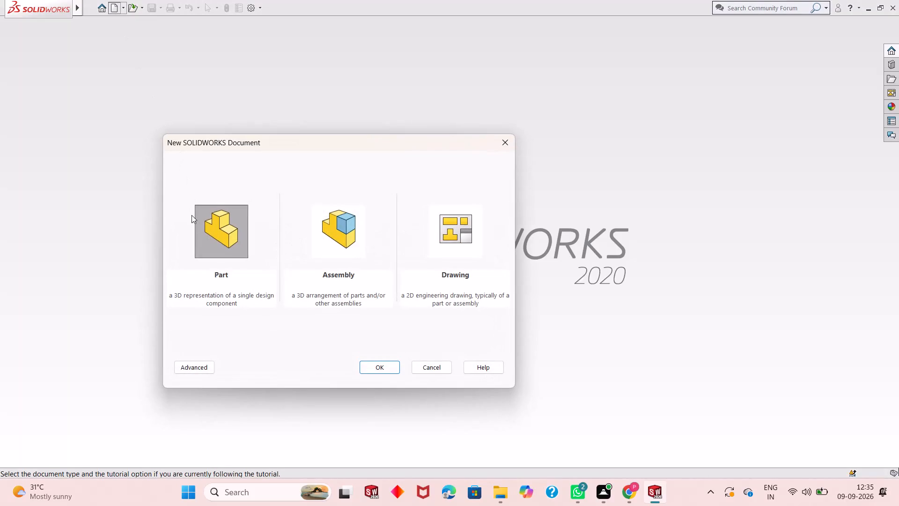
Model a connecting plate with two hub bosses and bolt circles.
Create a new part document.
double_click(229, 235)
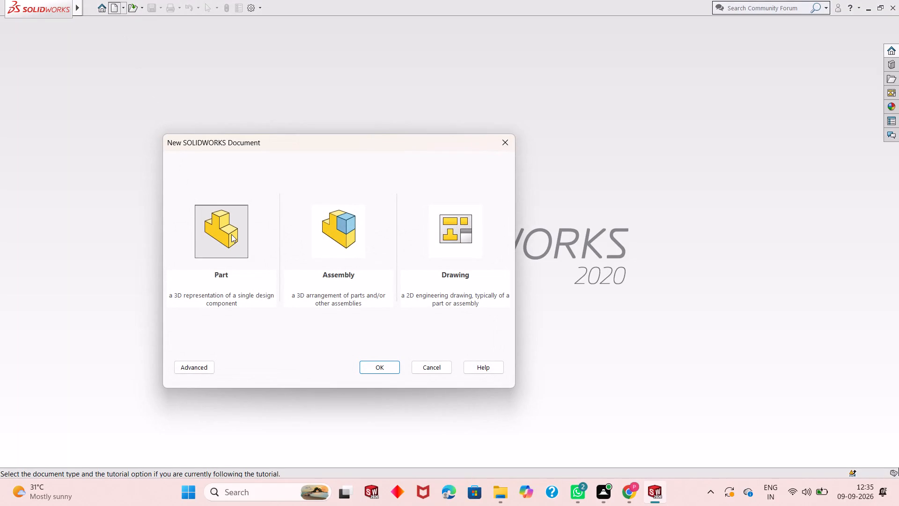
left_click(392, 370)
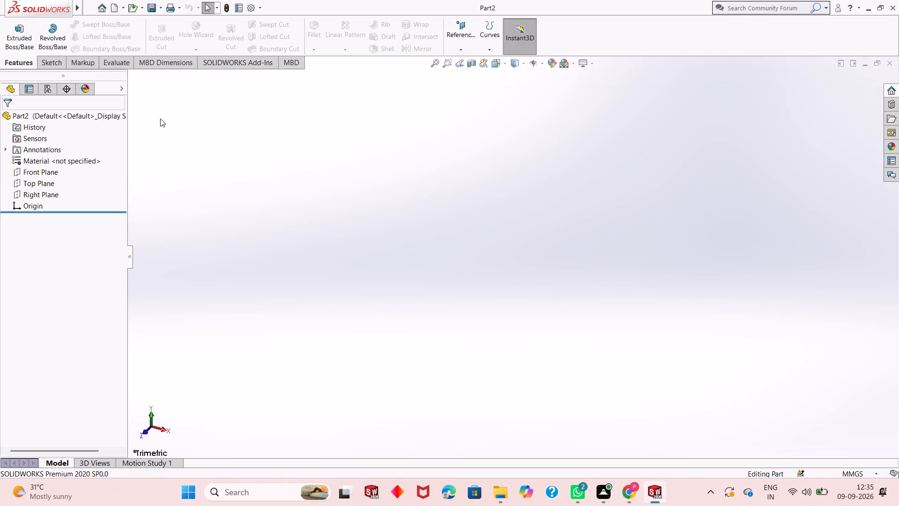
Open a new sketch on the Front Plane.
left_click(46, 173)
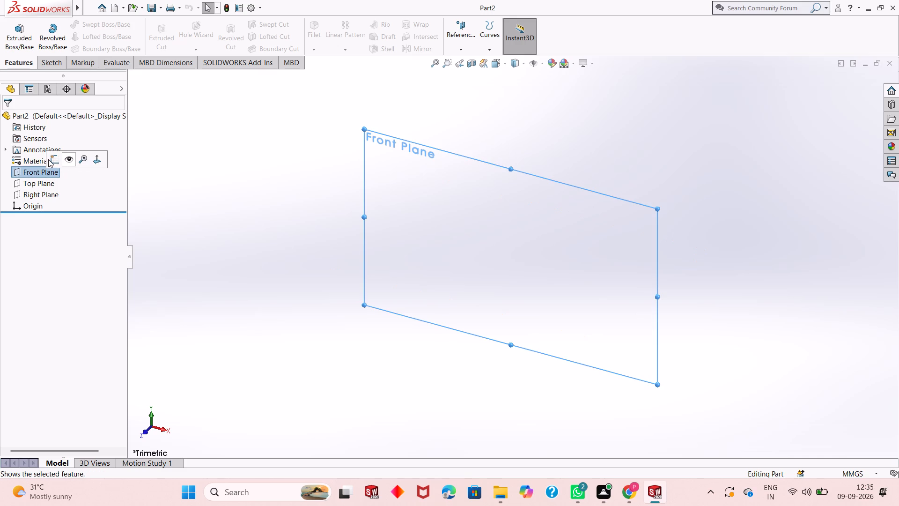
left_click(53, 161)
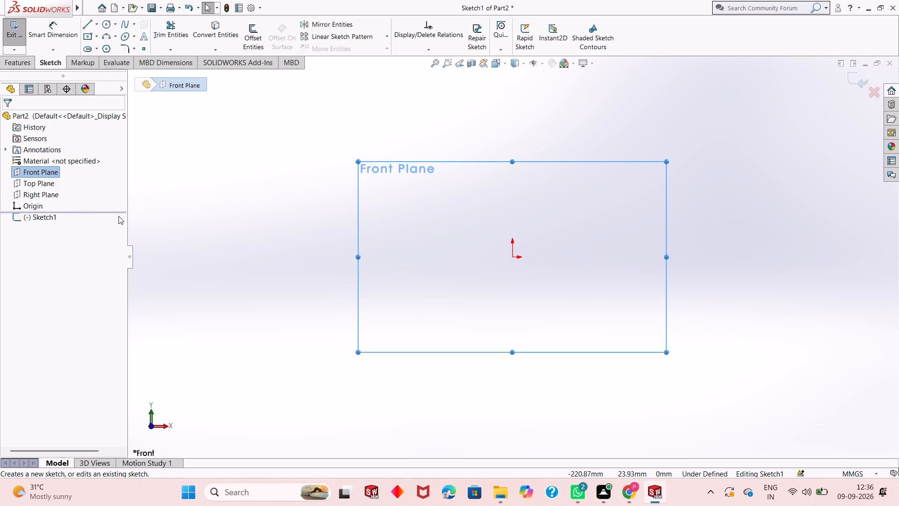
Sketch a circle of about 42 mm radius at the origin and one of about 48 mm radius about 129 mm directly below.
scroll(143, 229, "down", 1)
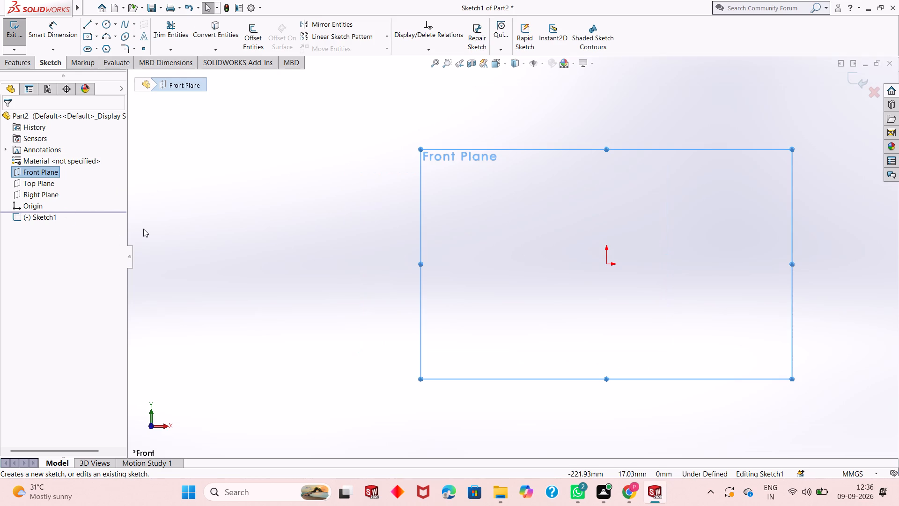
scroll(205, 217, "up", 1)
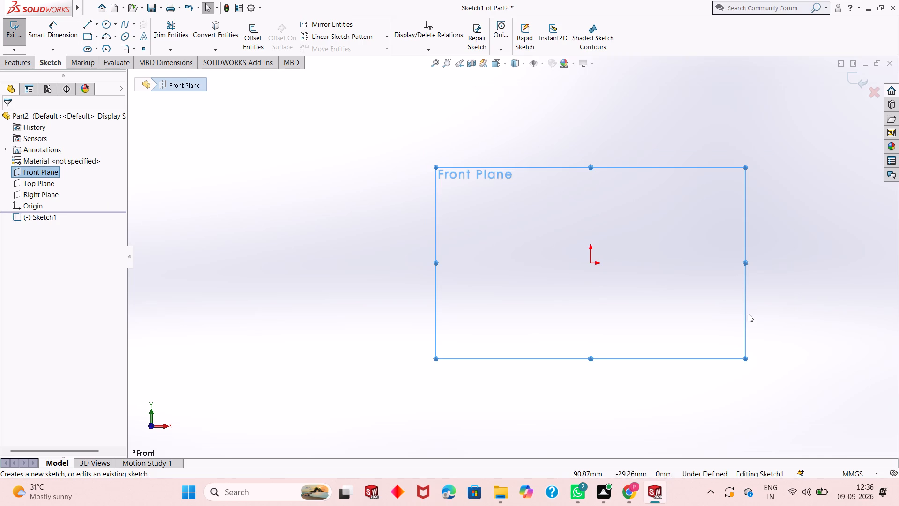
scroll(748, 319, "down", 1)
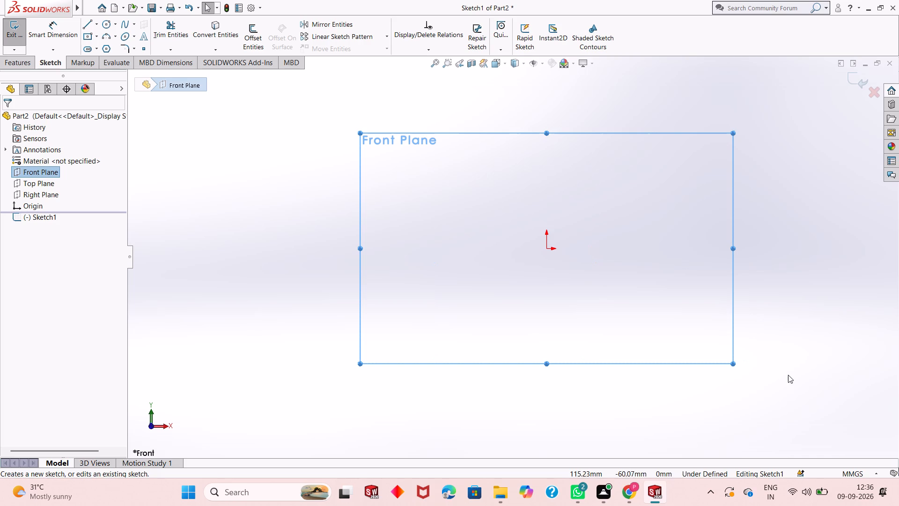
left_click(103, 21)
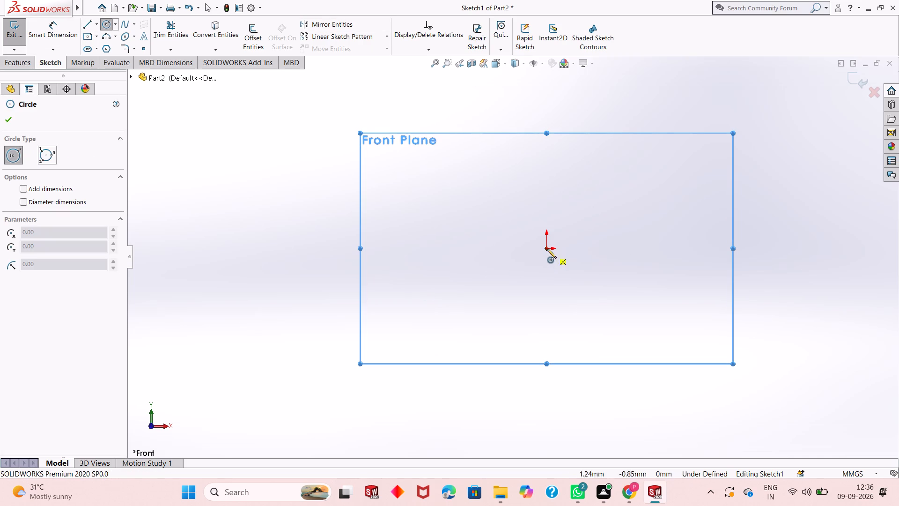
left_click(546, 248)
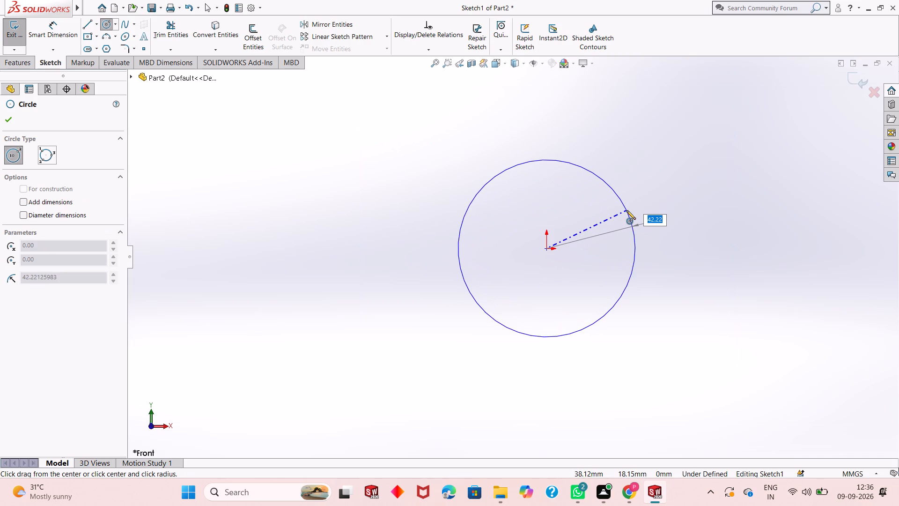
left_click(626, 210)
scroll(577, 253, "up", 1)
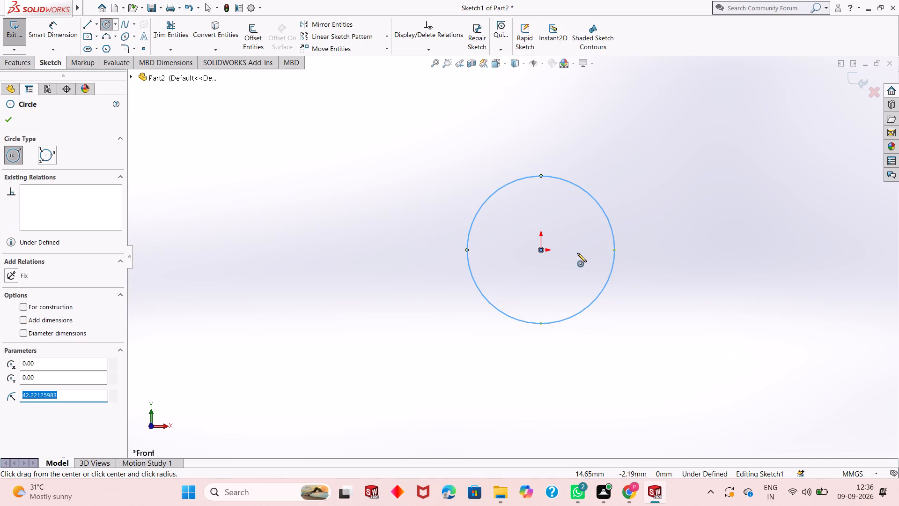
scroll(560, 282, "up", 1)
scroll(533, 339, "up", 1)
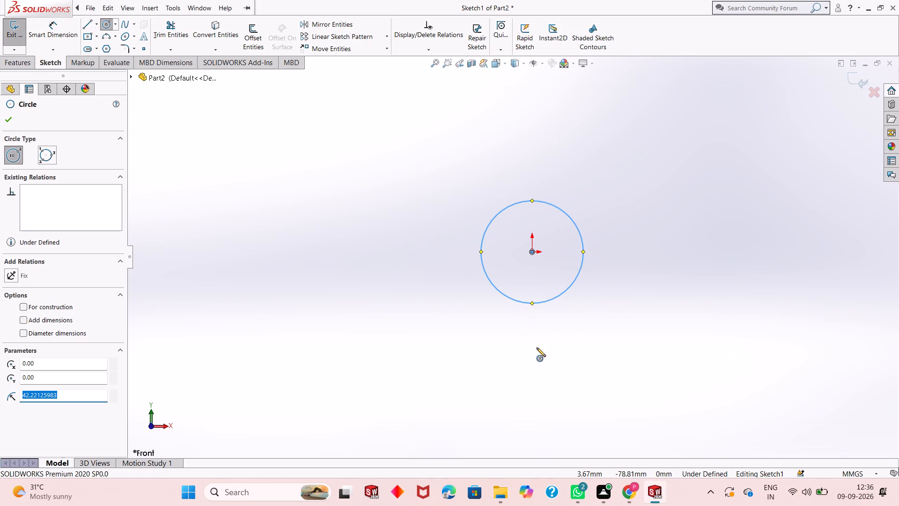
left_click(531, 408)
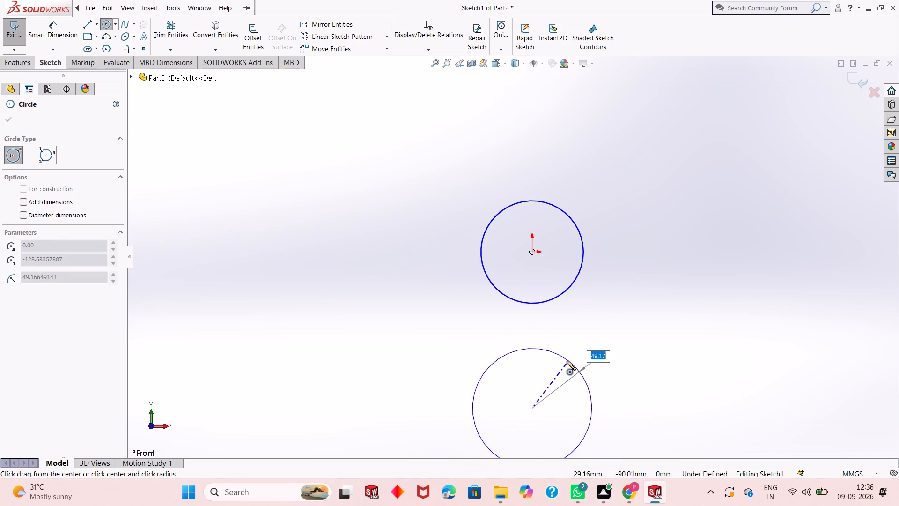
left_click(567, 362)
Sketch two smaller circles, about 26 mm radius left and 28 mm radius right of the large pair, at a height between them.
scroll(529, 290, "up", 2)
scroll(516, 346, "up", 1)
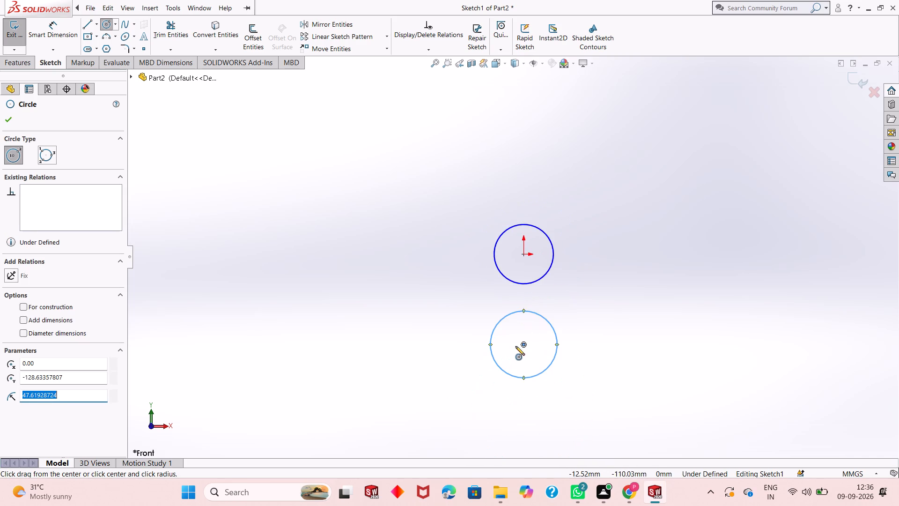
scroll(525, 303, "down", 1)
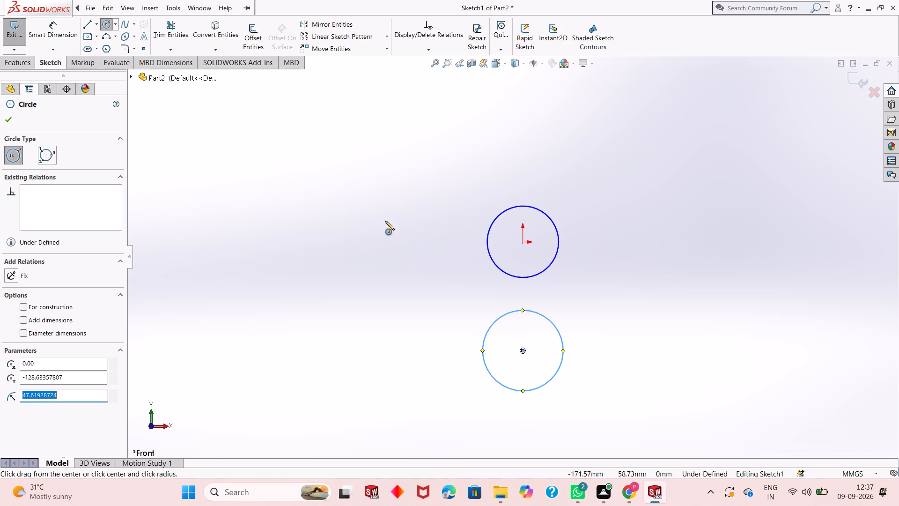
left_click(417, 289)
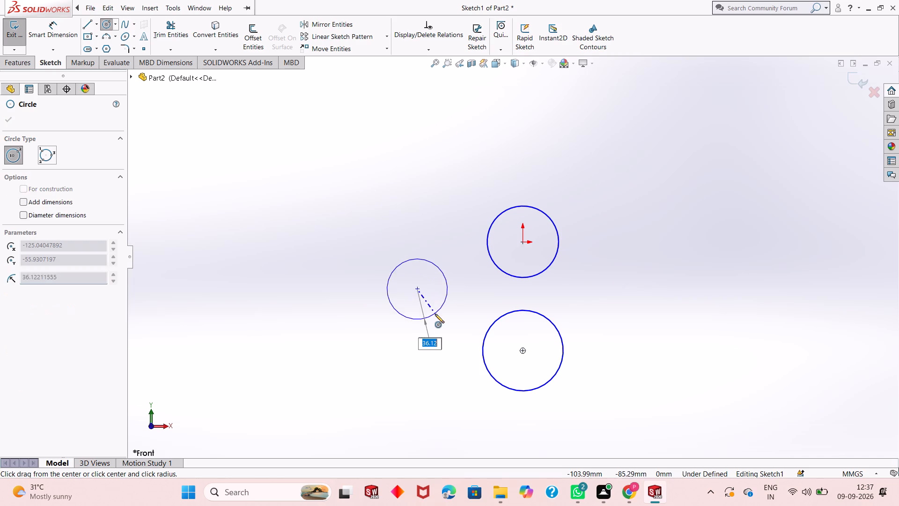
left_click(433, 305)
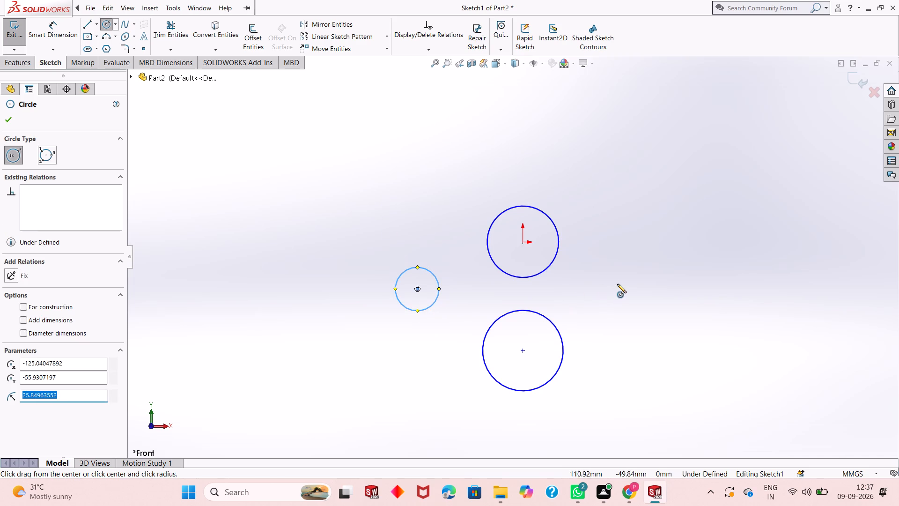
left_click(625, 292)
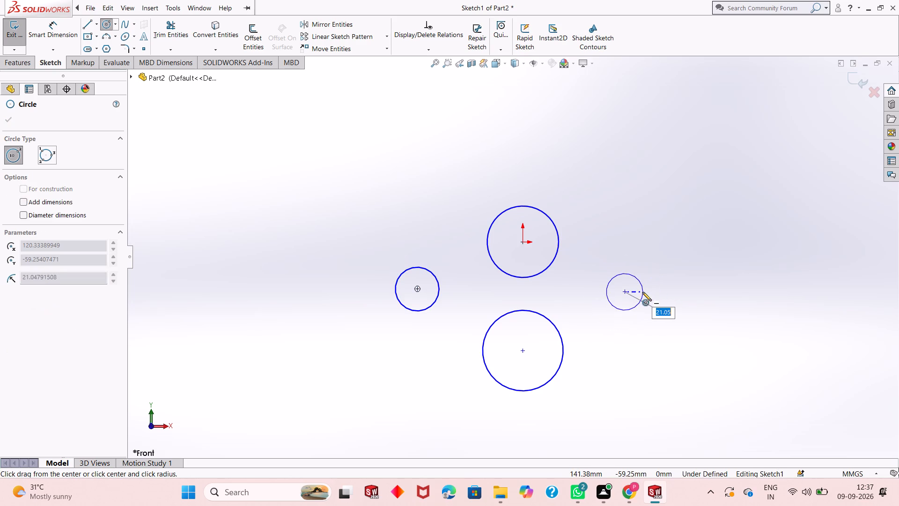
left_click(648, 288)
right_click(648, 288)
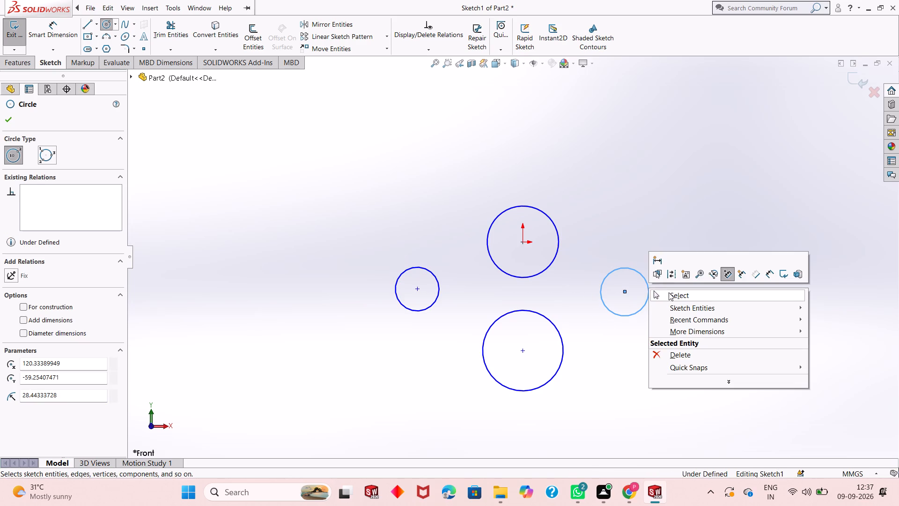
left_click(669, 294)
Dimension the diameters of the upper and lower large circles to 58 mm each.
left_click(70, 34)
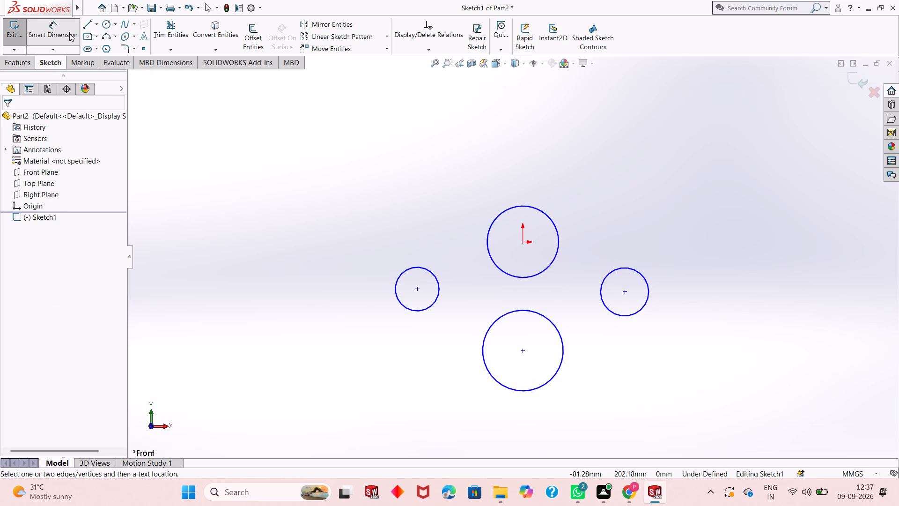
left_click(550, 217)
left_click(641, 133)
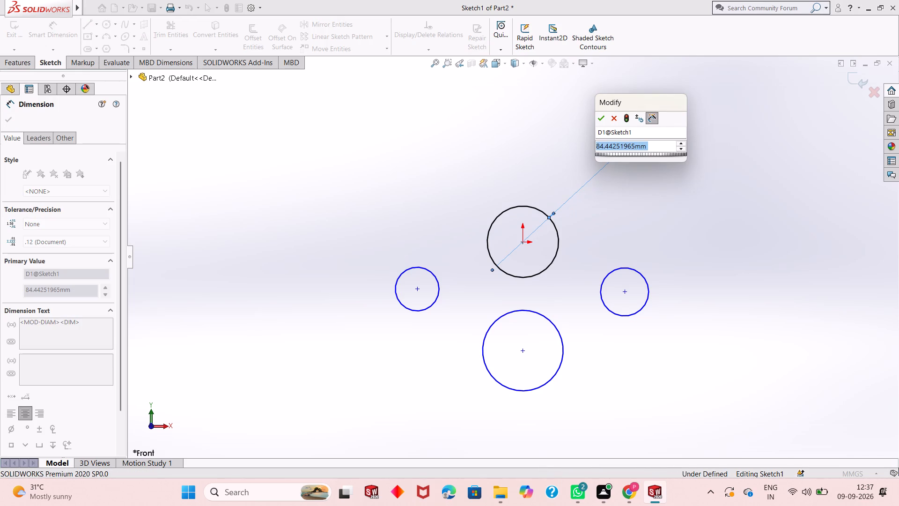
type("58")
key("Return")
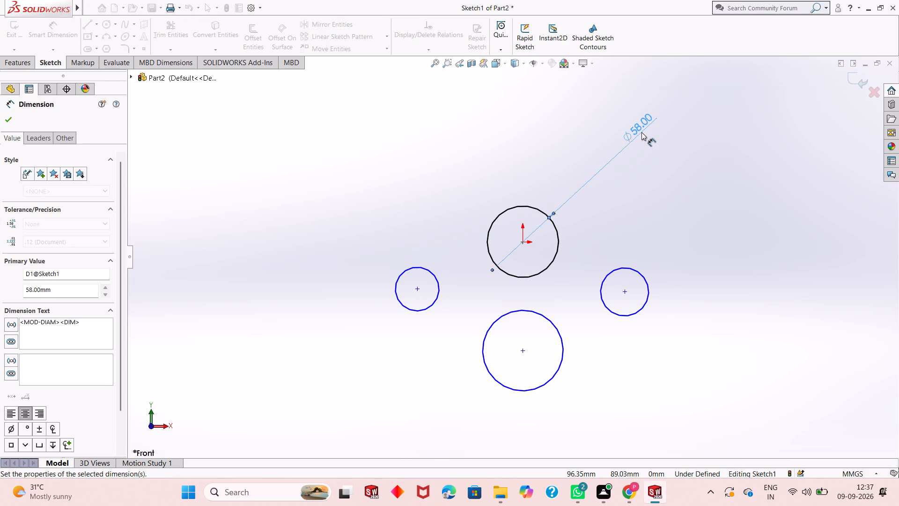
left_click(560, 358)
left_click(702, 419)
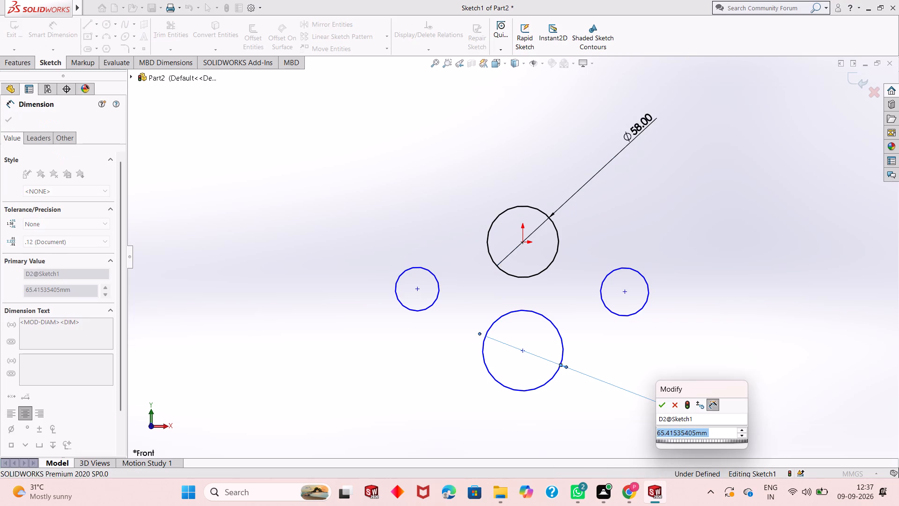
type("58")
key("Return")
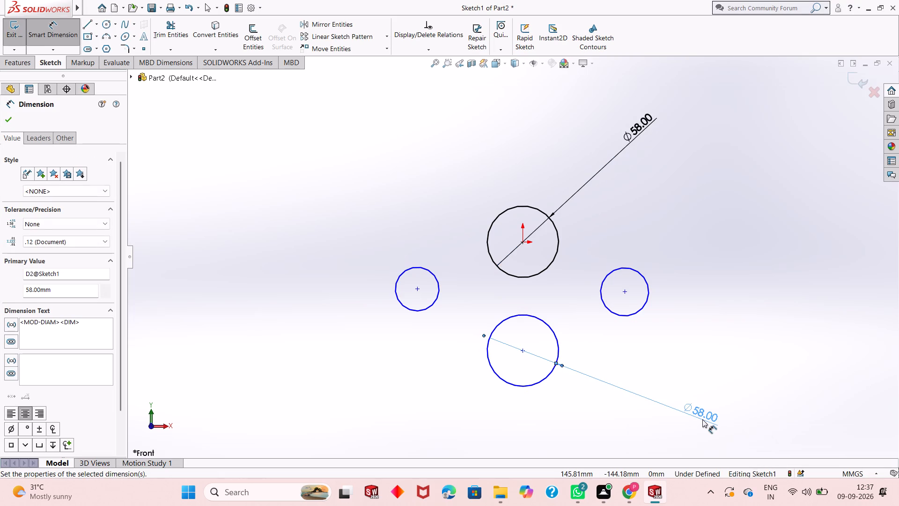
Dimension the small circles' diameters: 22 mm for the right one and 16 mm for the left one.
left_click(625, 268)
left_click(741, 216)
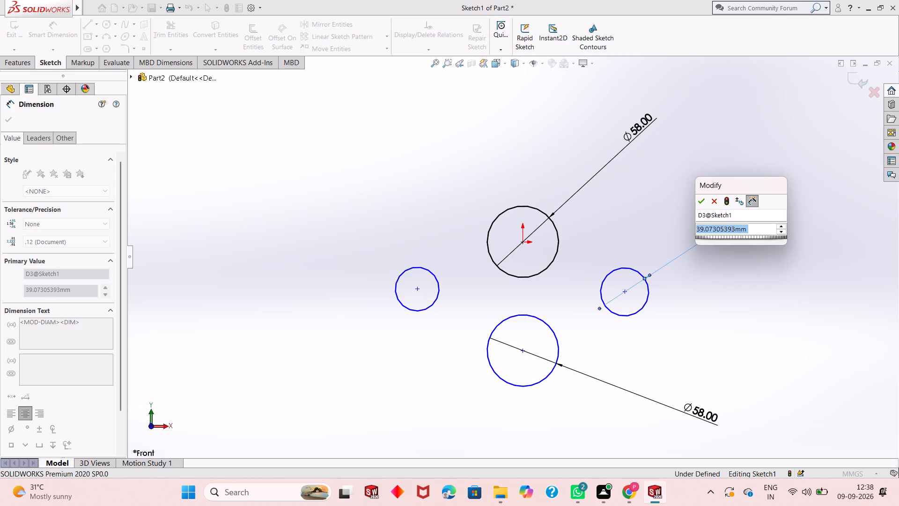
type("22")
key("Return")
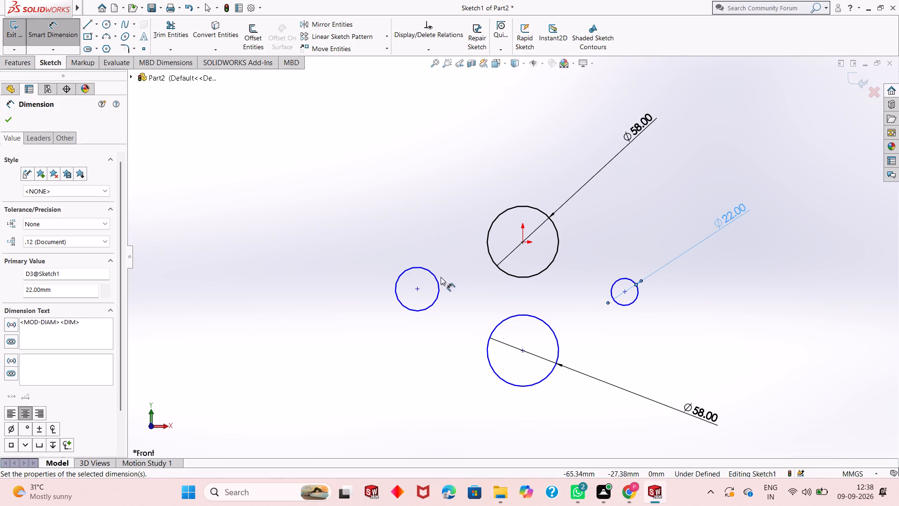
left_click(437, 279)
left_click(285, 226)
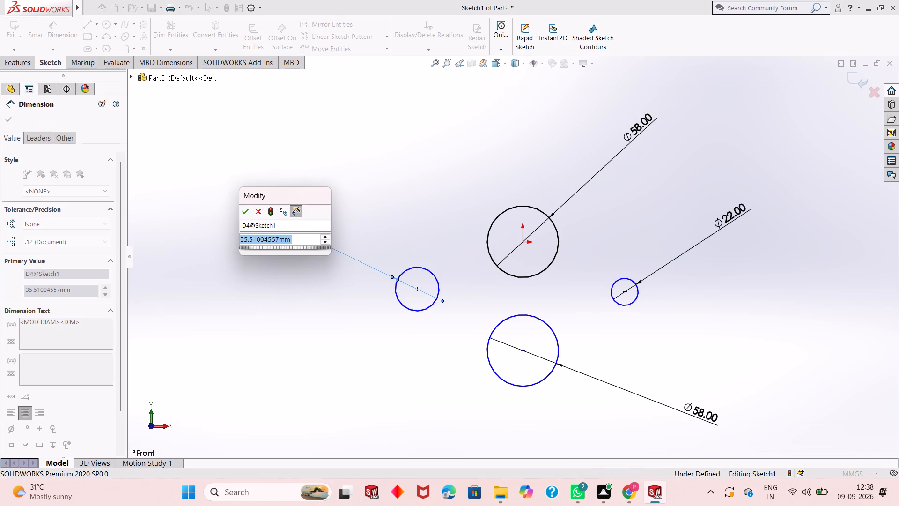
type("16")
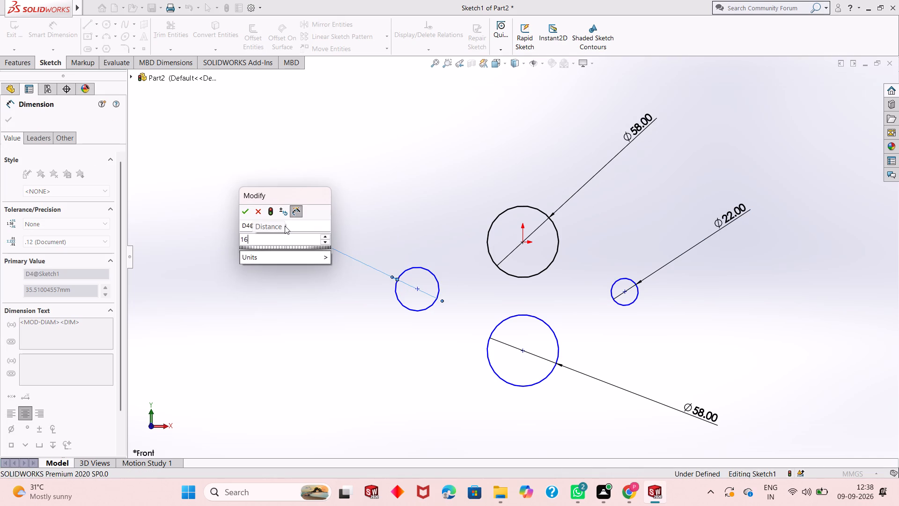
key("Return")
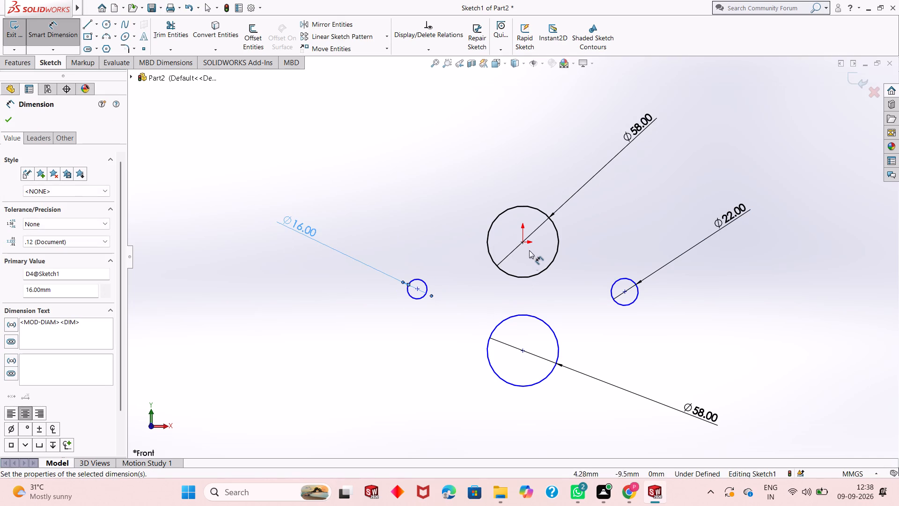
Dimension the vertical distance between the centres of the two 58 mm circles to 68 mm.
left_click(524, 244)
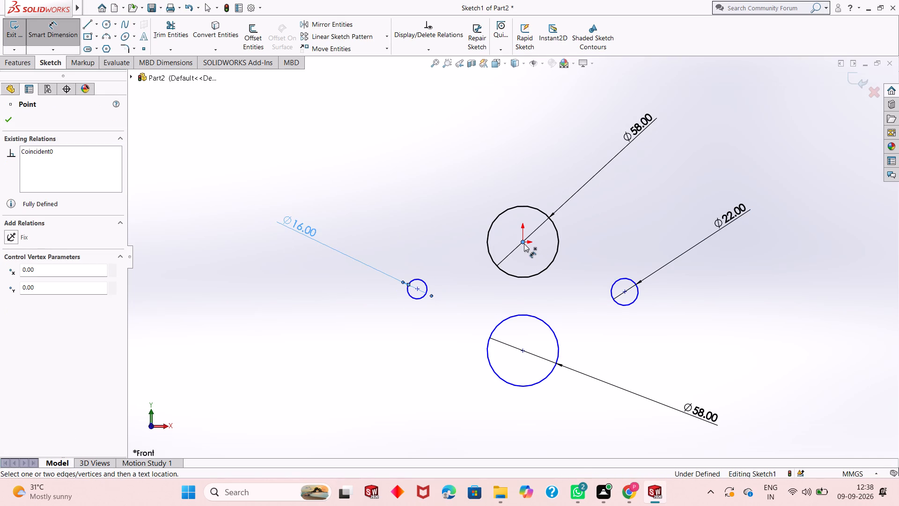
left_click(523, 351)
left_click(770, 329)
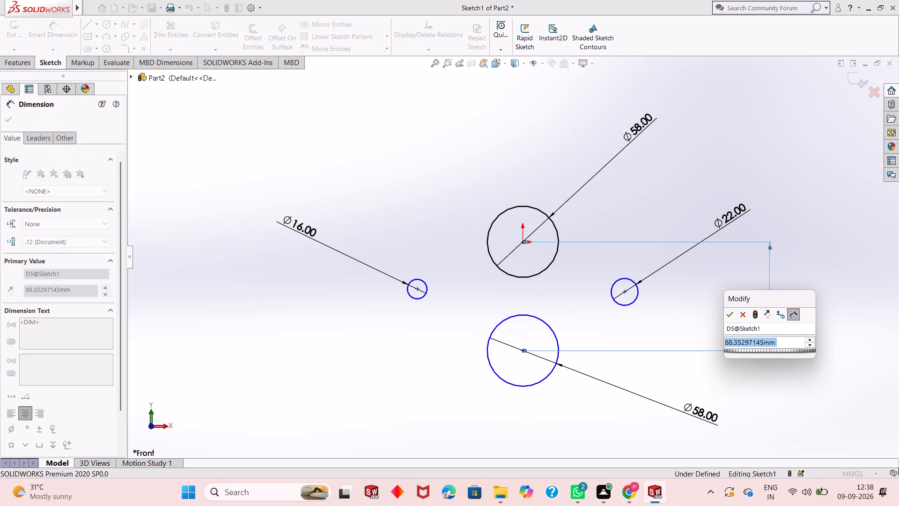
type("68")
key("Return")
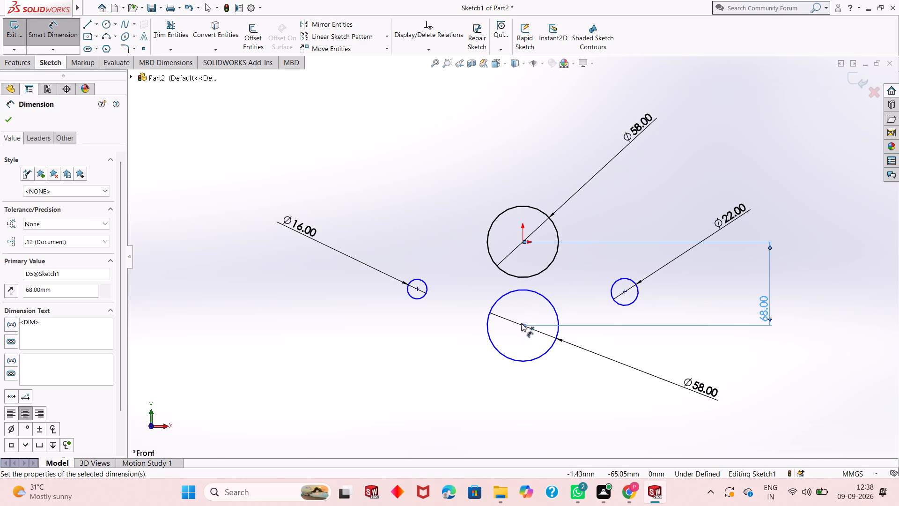
Dimension the horizontal distance from the origin to the centre of the 22 mm circle as 40 mm.
left_click(625, 292)
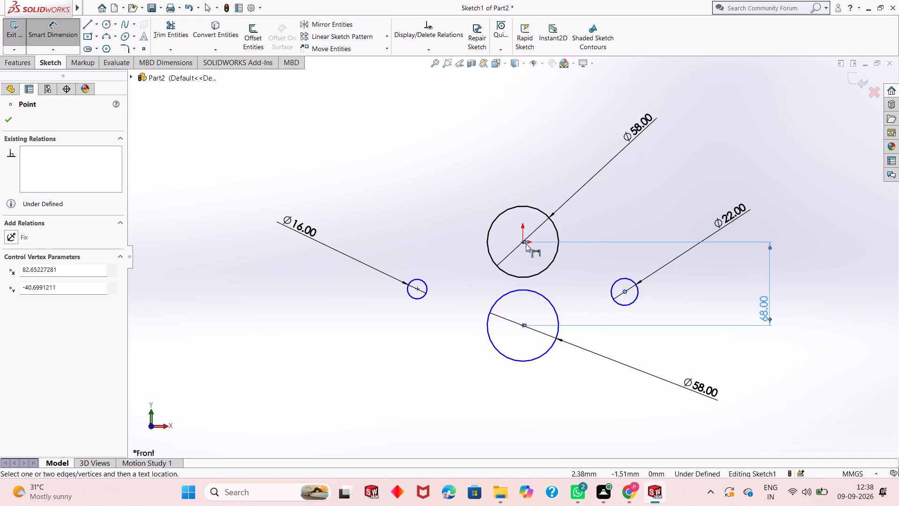
left_click(522, 244)
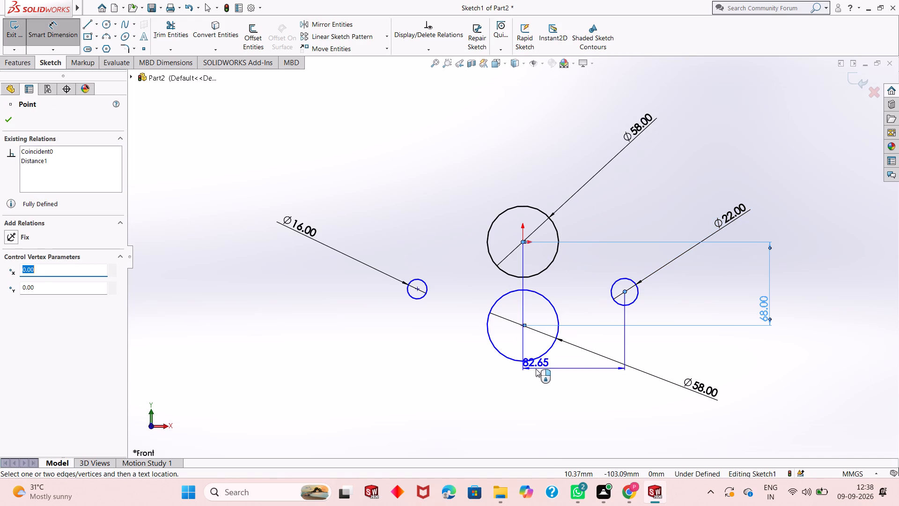
left_click(536, 401)
type("40")
key("Return")
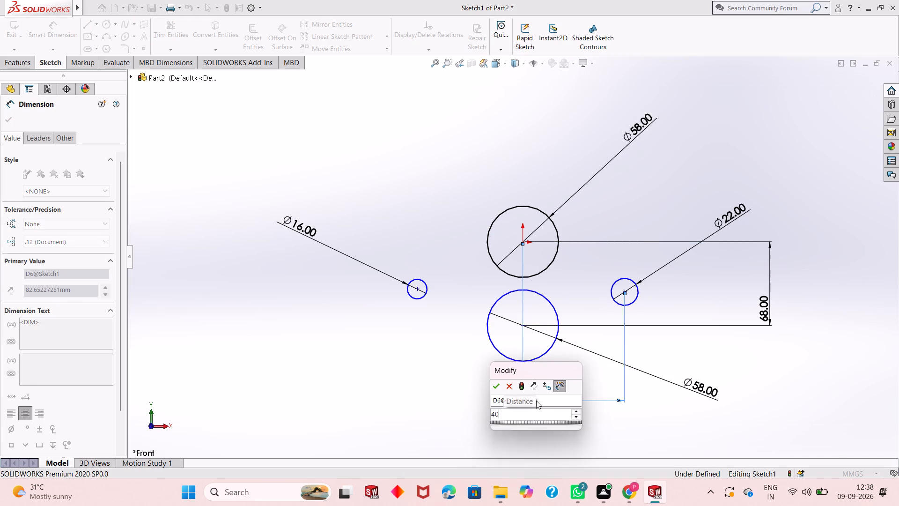
Dimension the horizontal distance between the centres of the 16 mm and 22 mm circles as 80 mm.
left_click(418, 287)
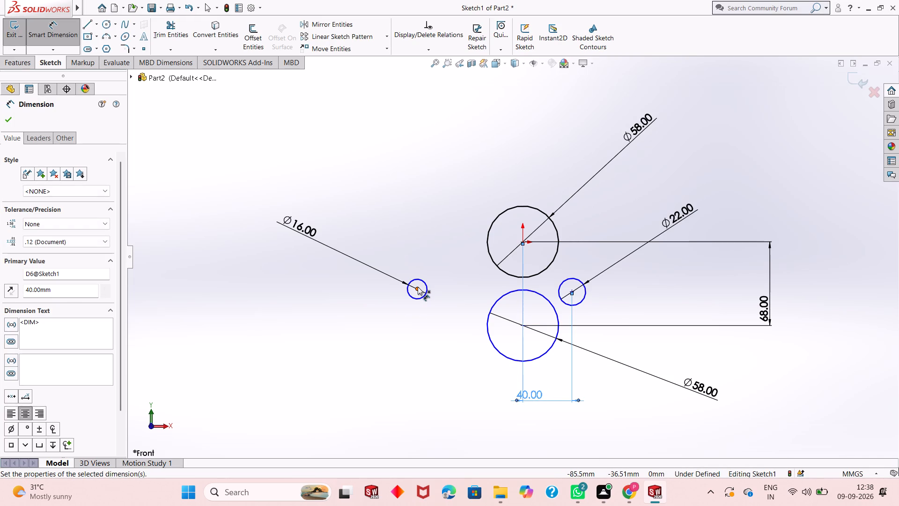
left_click(571, 290)
left_click(514, 435)
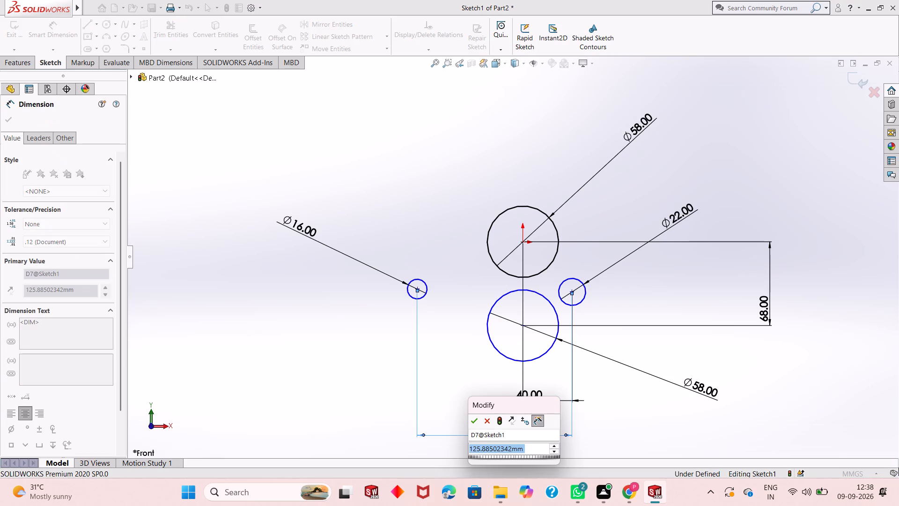
type("80")
key("Return")
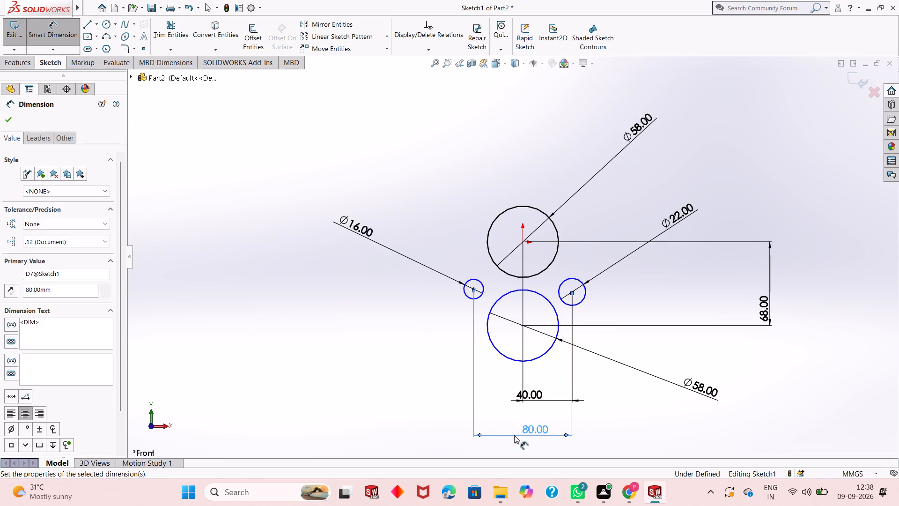
Dimension the vertical distance from the origin to the centre of the 16 mm circle as 34 mm.
left_click(472, 288)
left_click(524, 242)
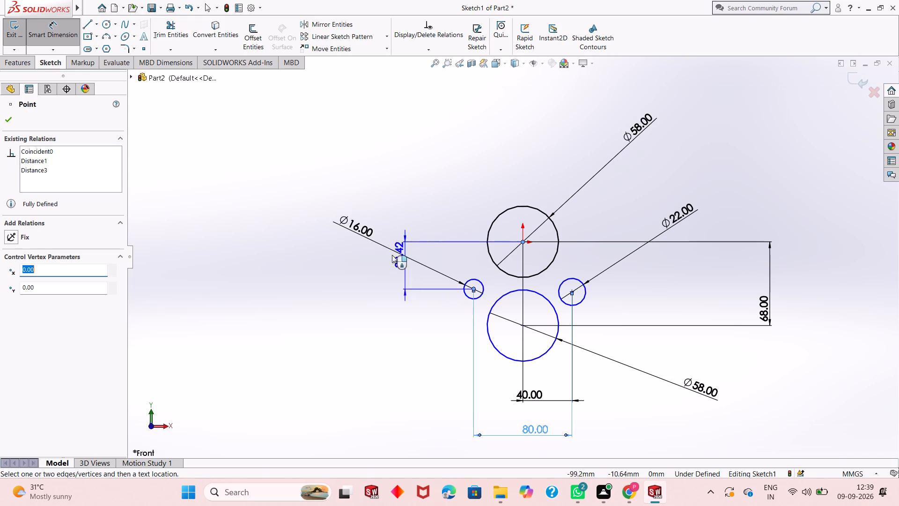
left_click(338, 266)
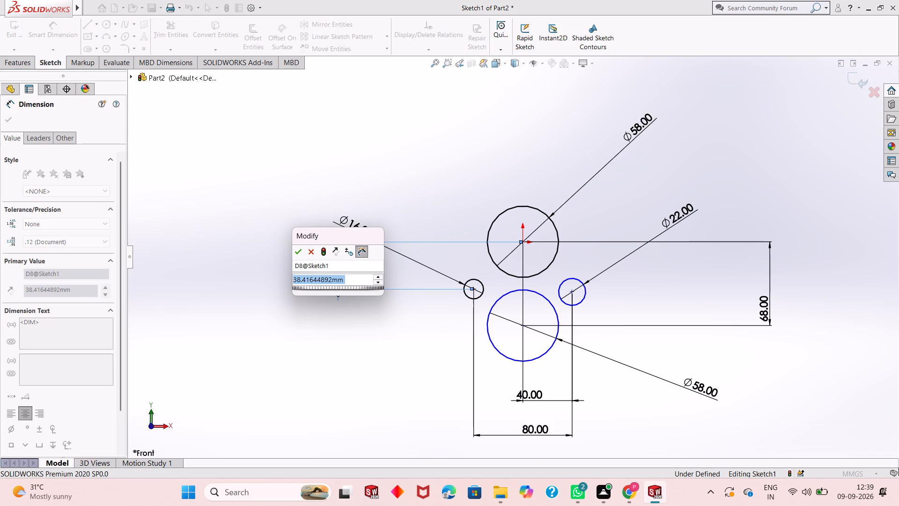
type("34")
key("Return")
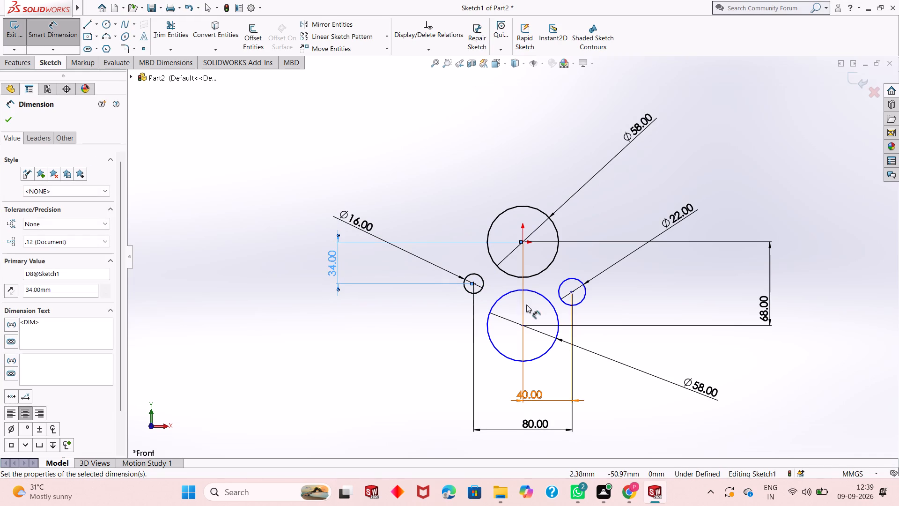
Dimension the vertical distance from the origin to the centre of the 22 mm circle as 34 mm.
left_click(574, 294)
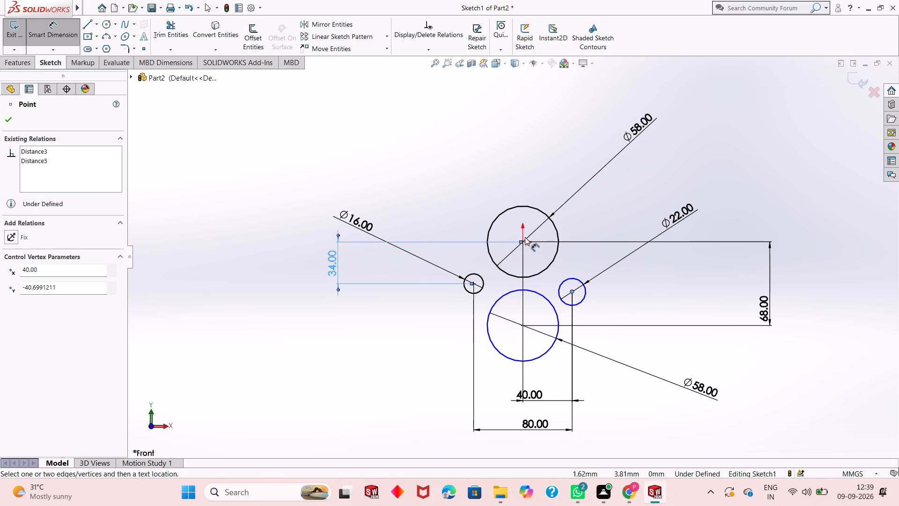
left_click(522, 241)
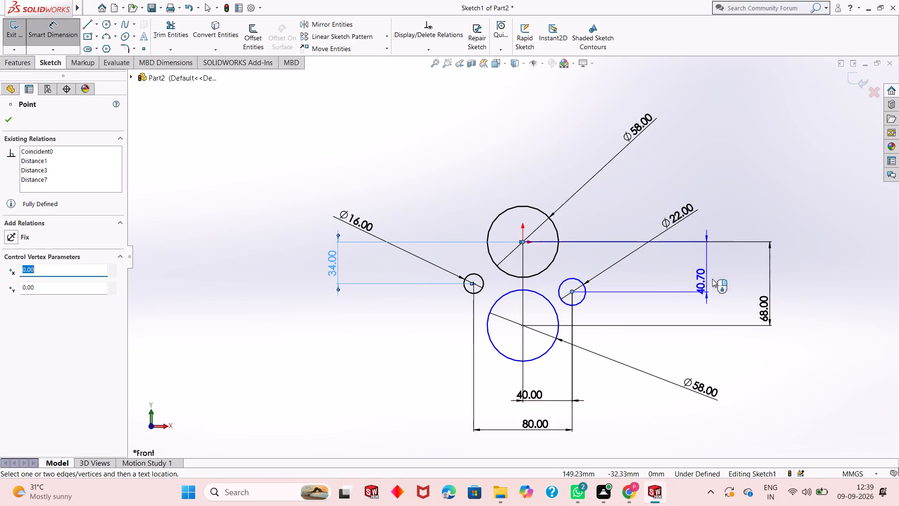
left_click(724, 274)
type("34")
key("Return")
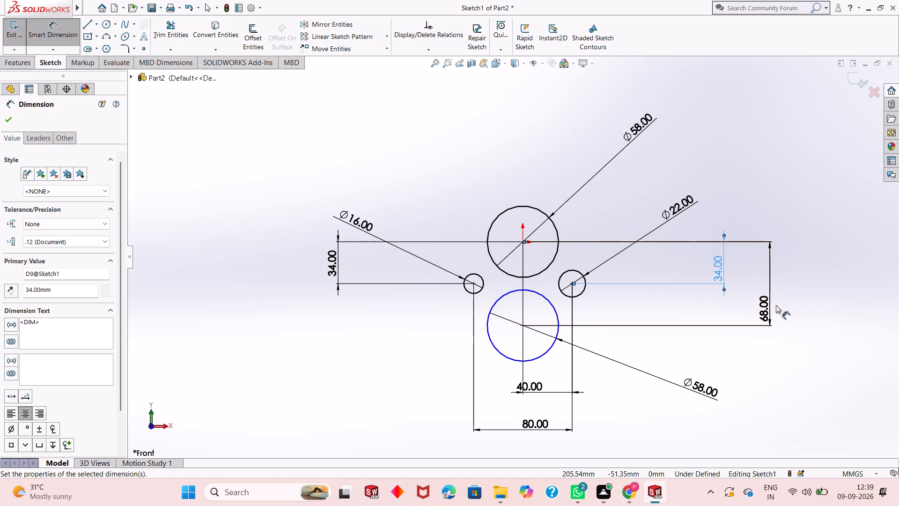
Dimension the vertical distance between the centres of the lower 58 mm circle and the 22 mm circle.
left_click(523, 325)
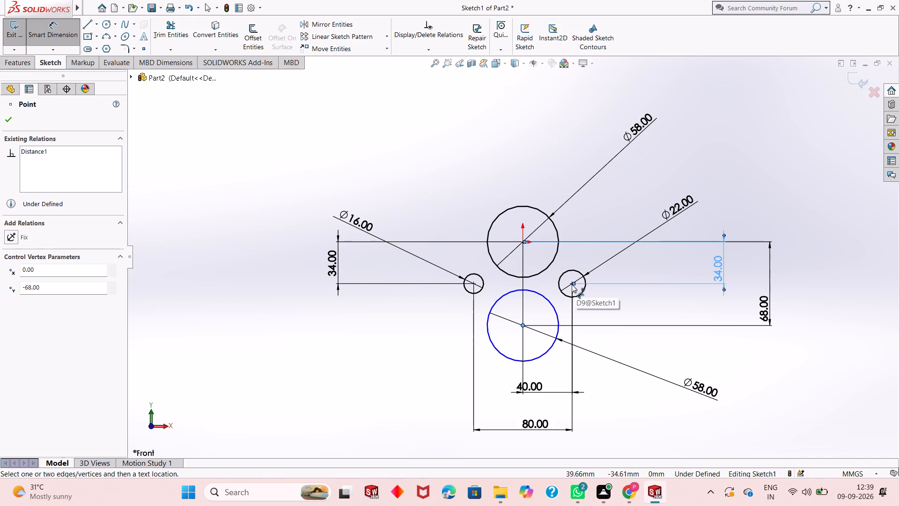
left_click(572, 284)
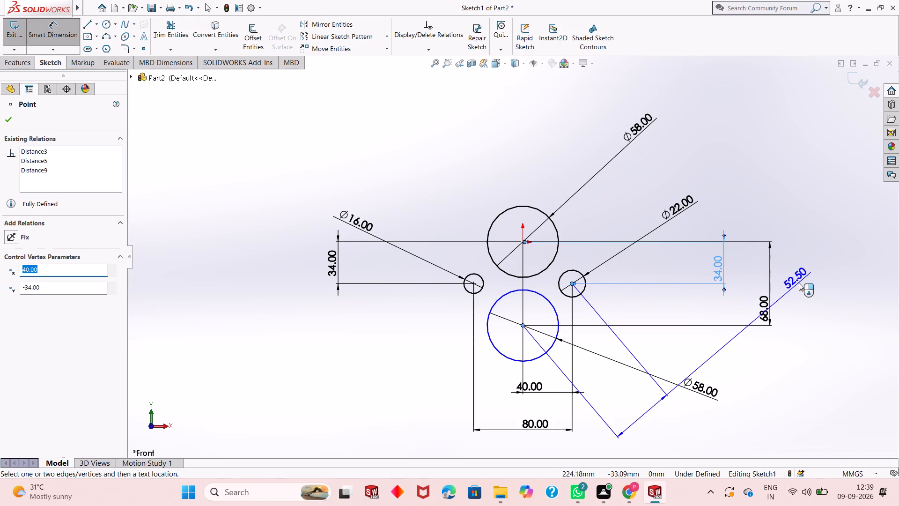
left_click(779, 303)
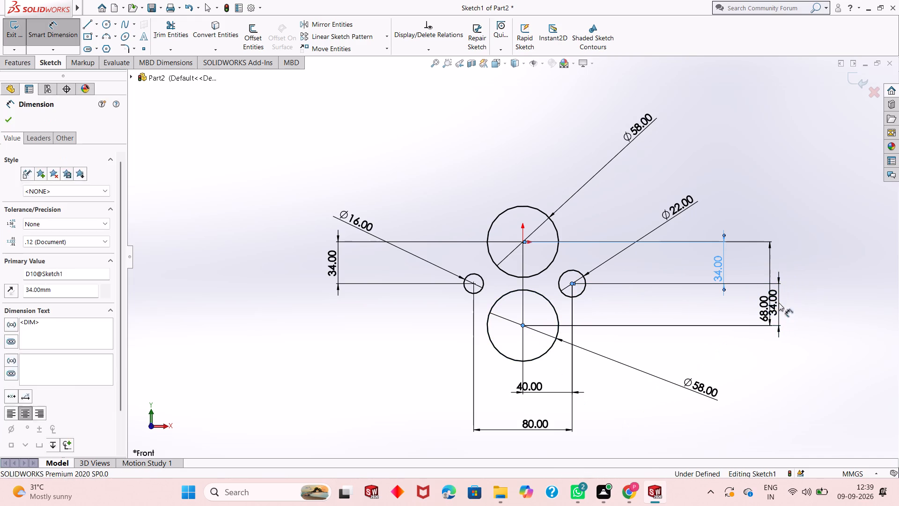
left_click(735, 289)
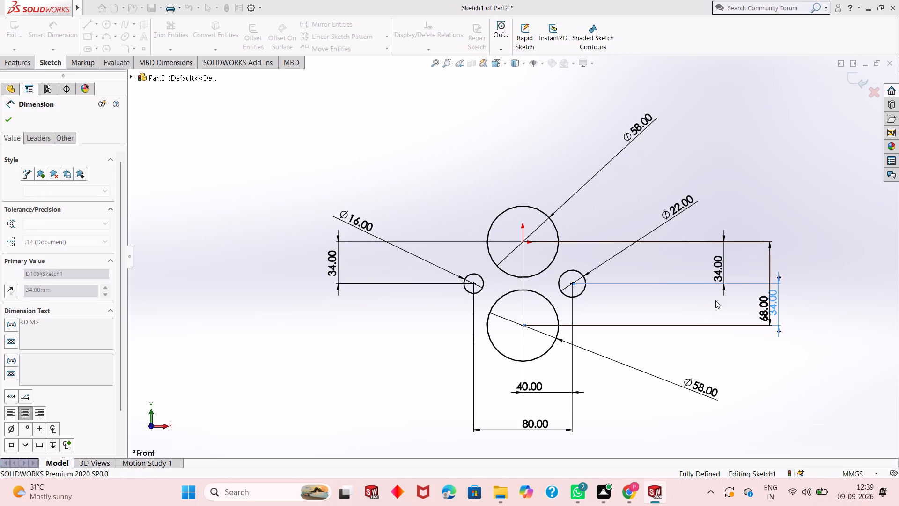
right_click(660, 356)
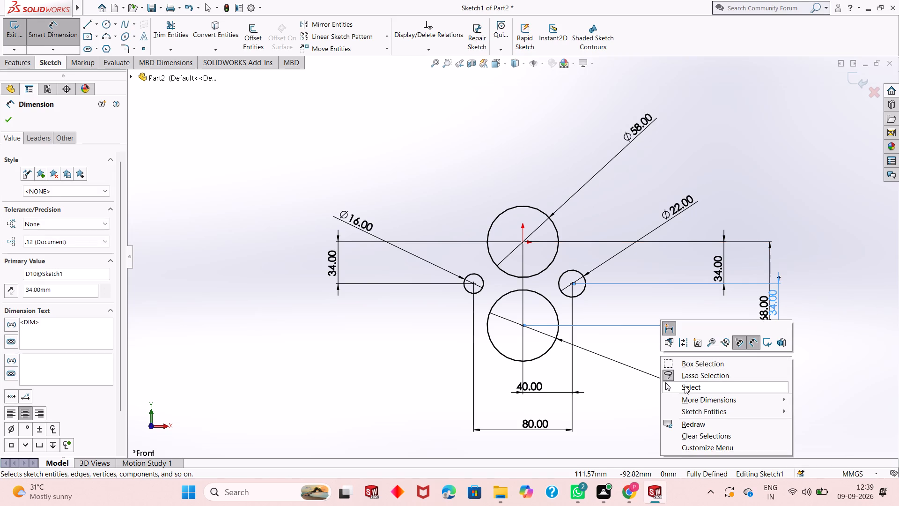
left_click(685, 386)
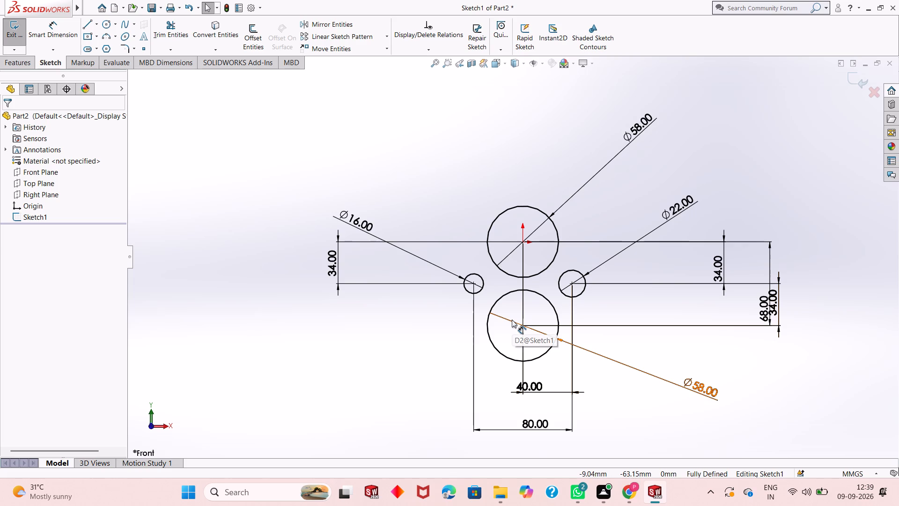
Draw two circles of 20 mm radius, one concentric with the 16 mm circle and one with the 22 mm circle.
left_click(103, 23)
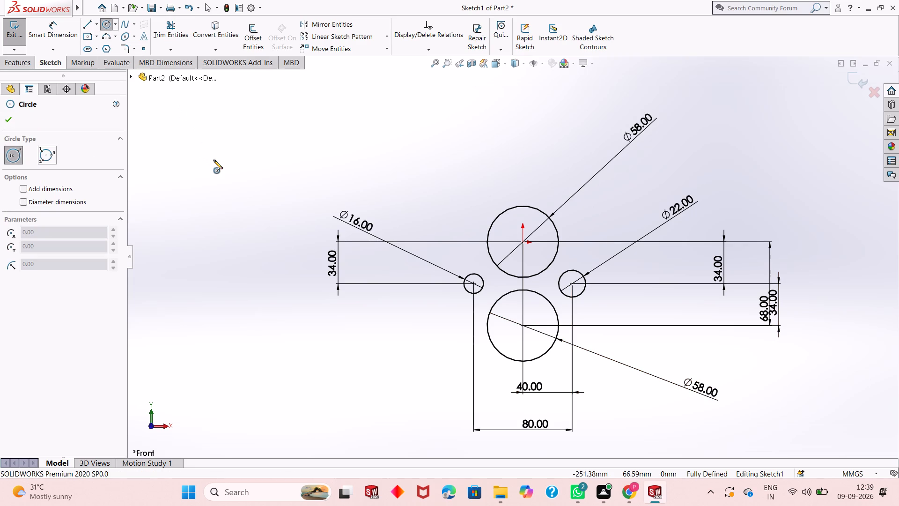
left_click(473, 283)
type("20")
key("Return")
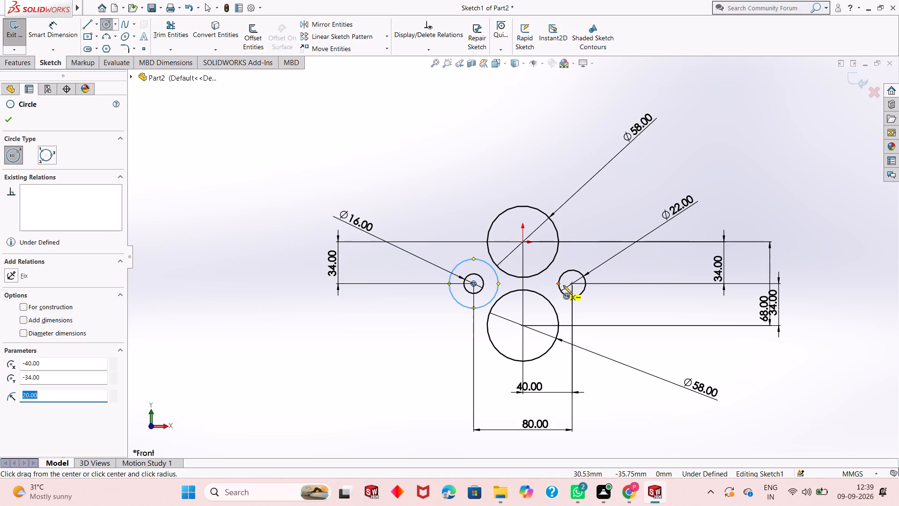
left_click(573, 283)
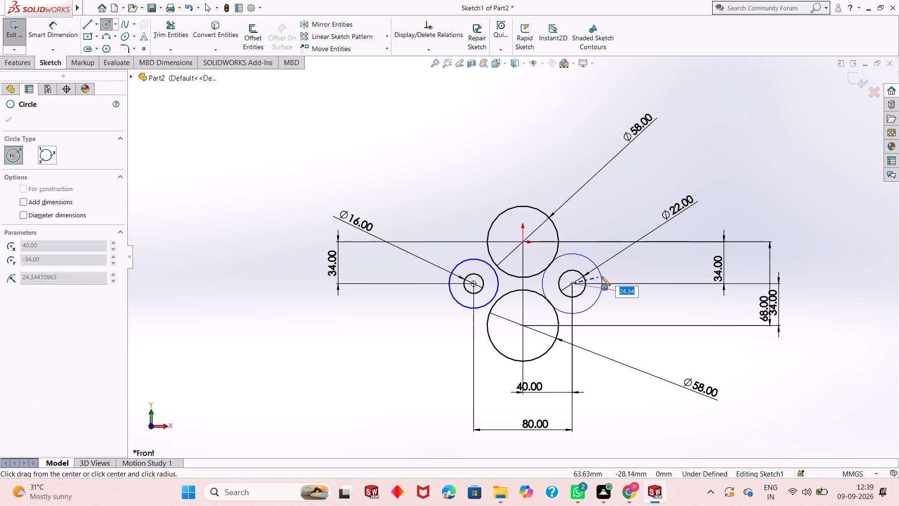
key("4")
key("BackSpace")
type("20")
key("Return")
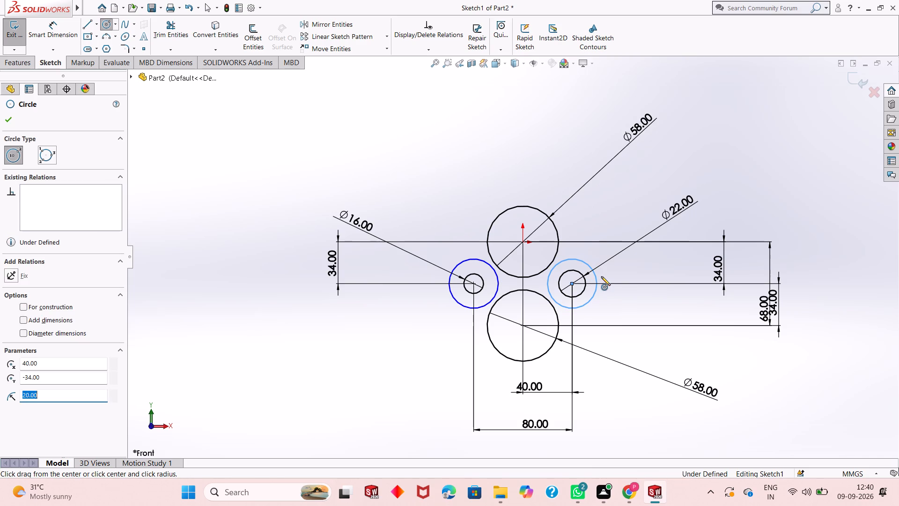
right_click(601, 276)
left_click(634, 286)
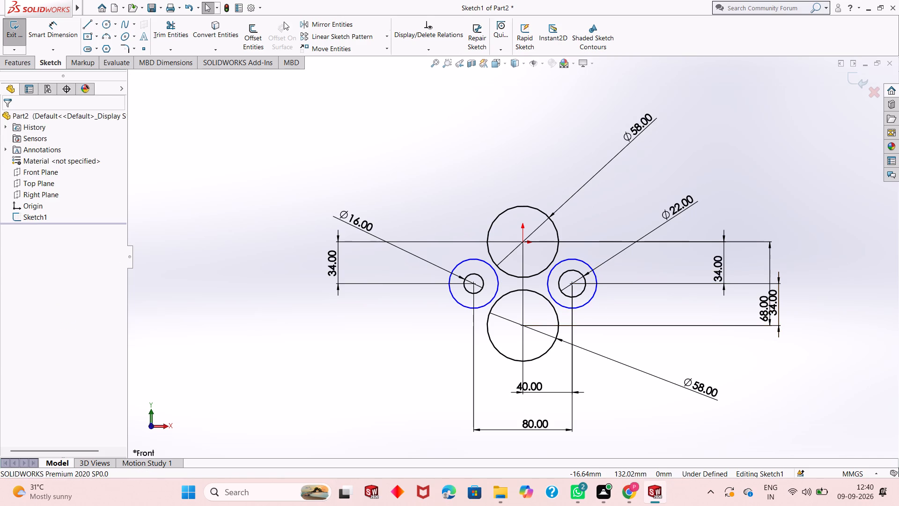
Dimension the diameters of the two outer circles around the 16 mm and 22 mm circles.
left_click(67, 43)
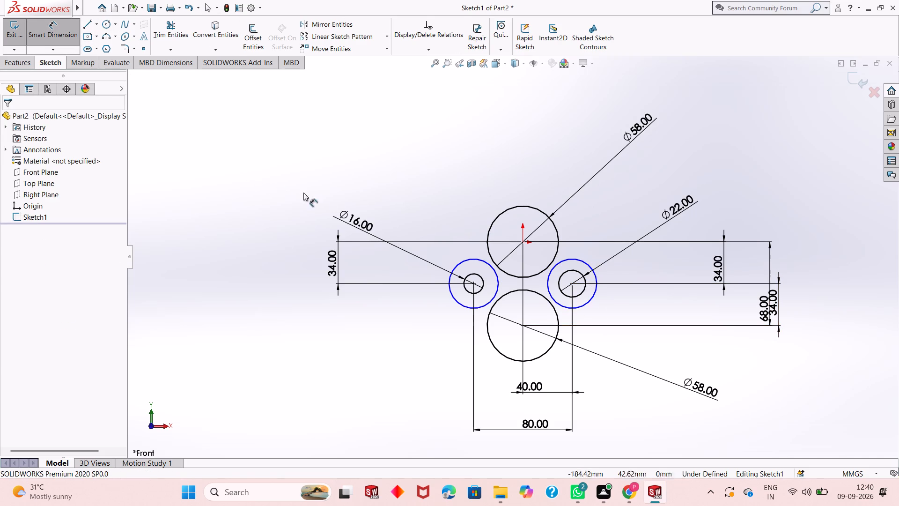
left_click(461, 305)
left_click(424, 332)
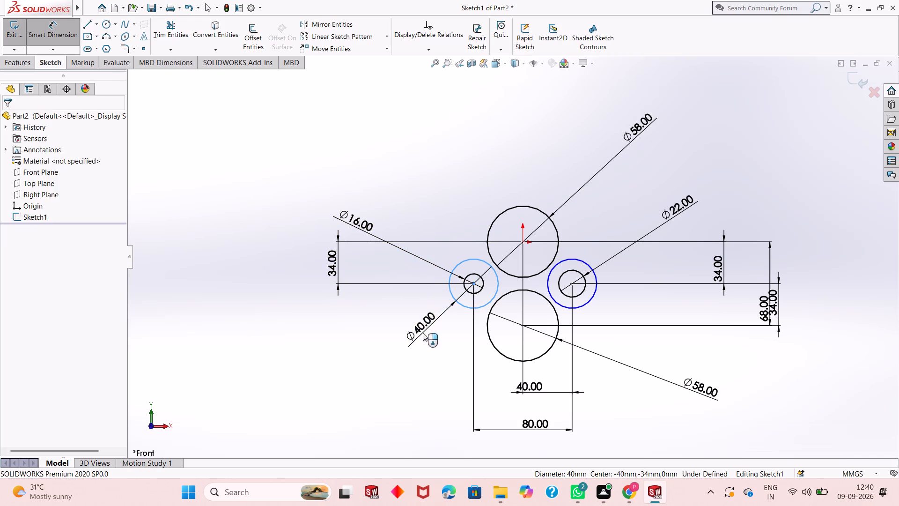
left_click(382, 319)
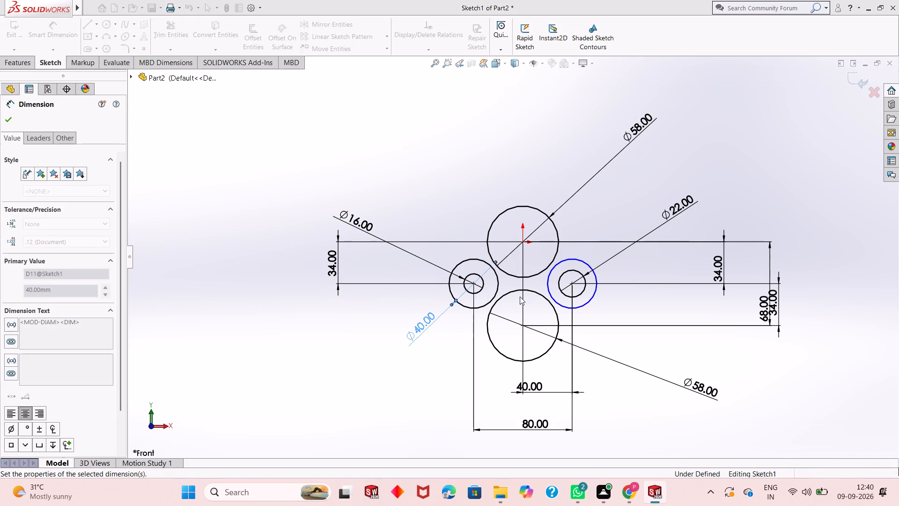
left_click(596, 294)
left_click(693, 319)
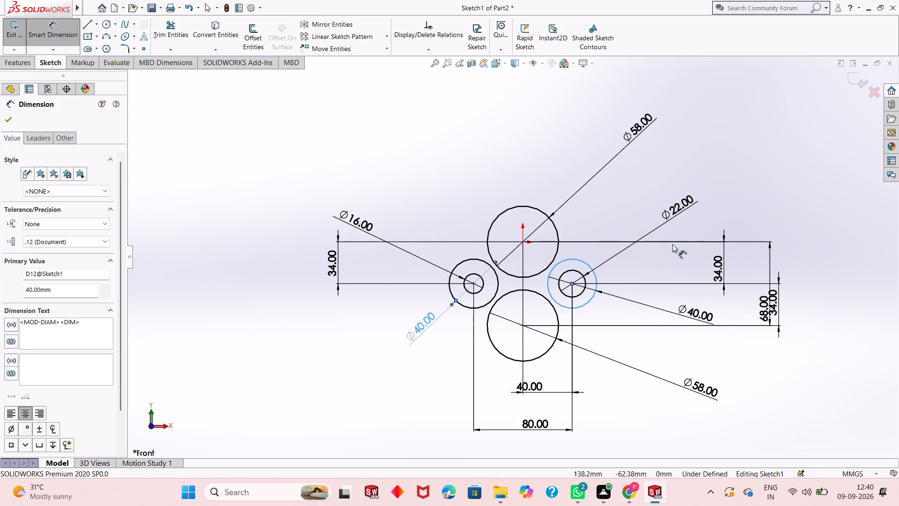
left_click(652, 304)
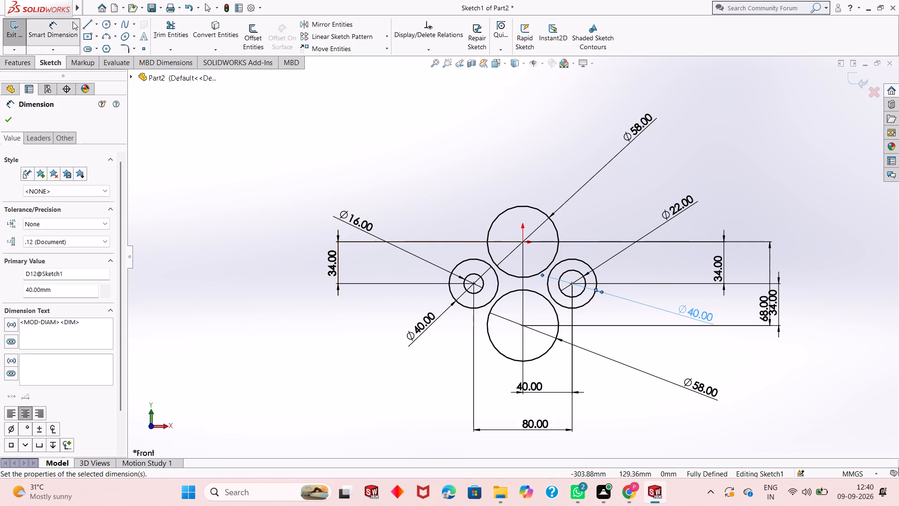
left_click(10, 117)
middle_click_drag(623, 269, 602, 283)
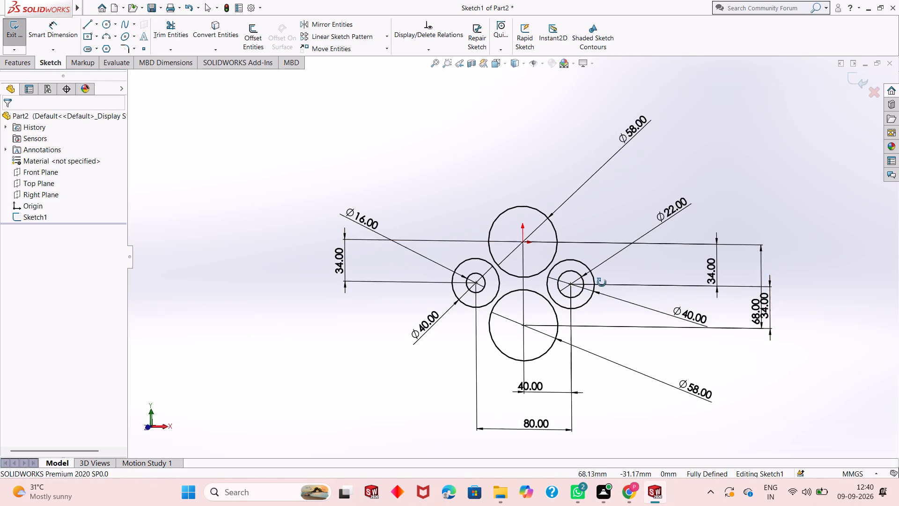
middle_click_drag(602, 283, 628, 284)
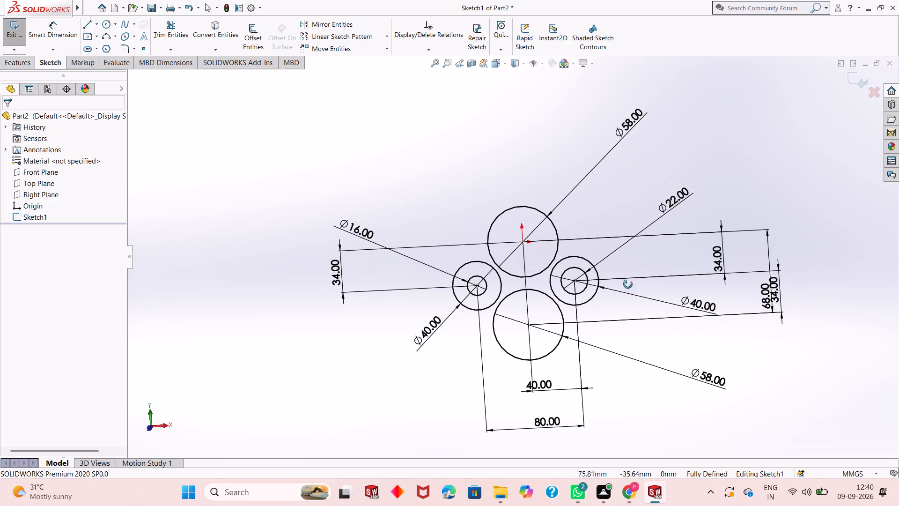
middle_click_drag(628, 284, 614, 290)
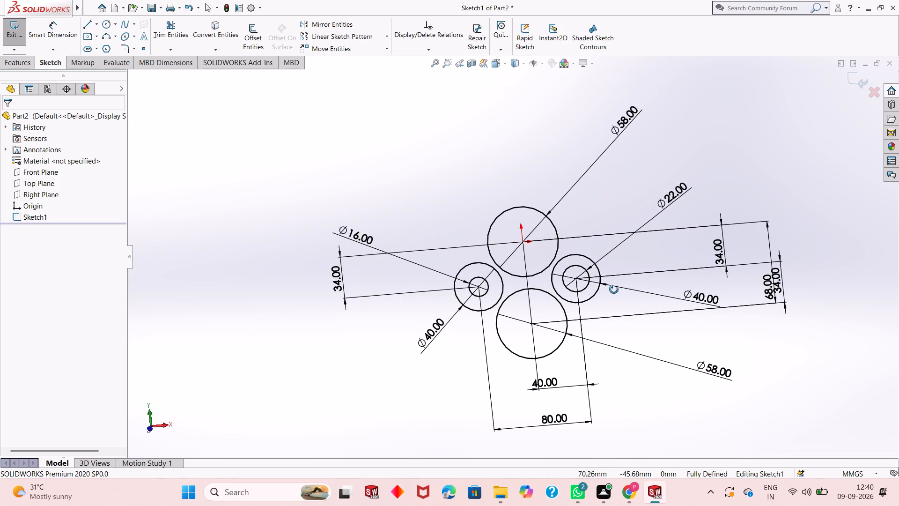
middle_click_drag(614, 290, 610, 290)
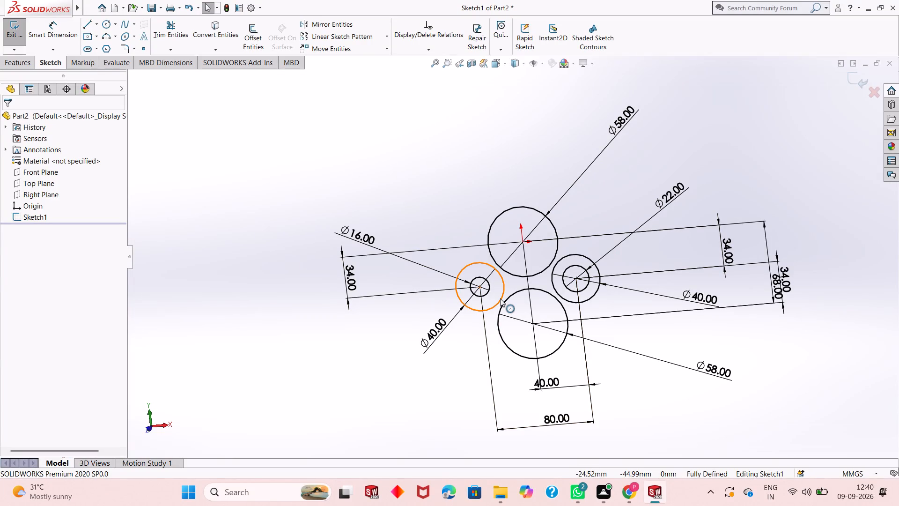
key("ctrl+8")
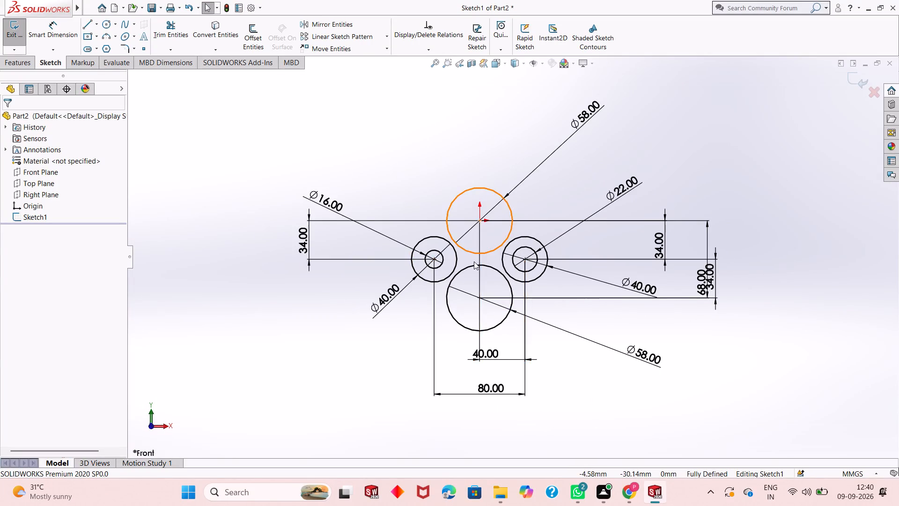
Draw a line about 52 mm long joining the outer circle around the 16 mm hole to the upper 58 mm circle.
scroll(474, 263, "down", 3)
scroll(503, 270, "up", 1)
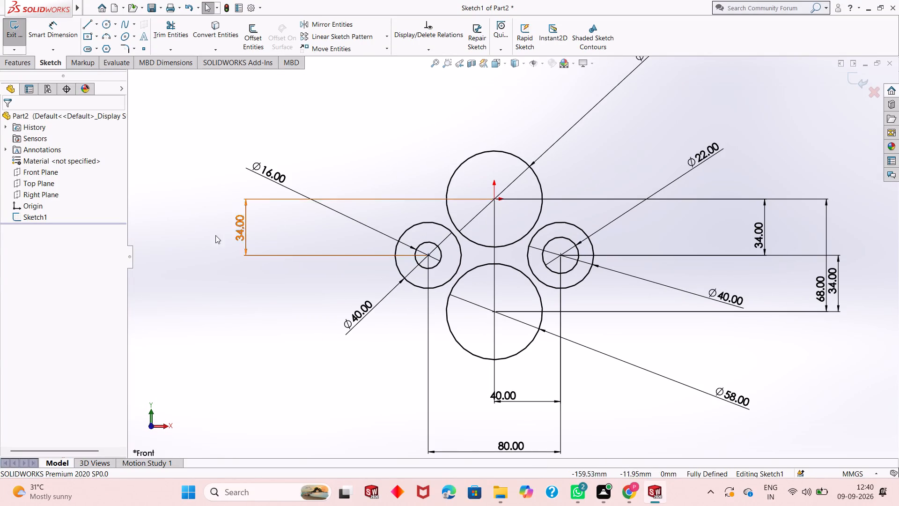
left_click(86, 25)
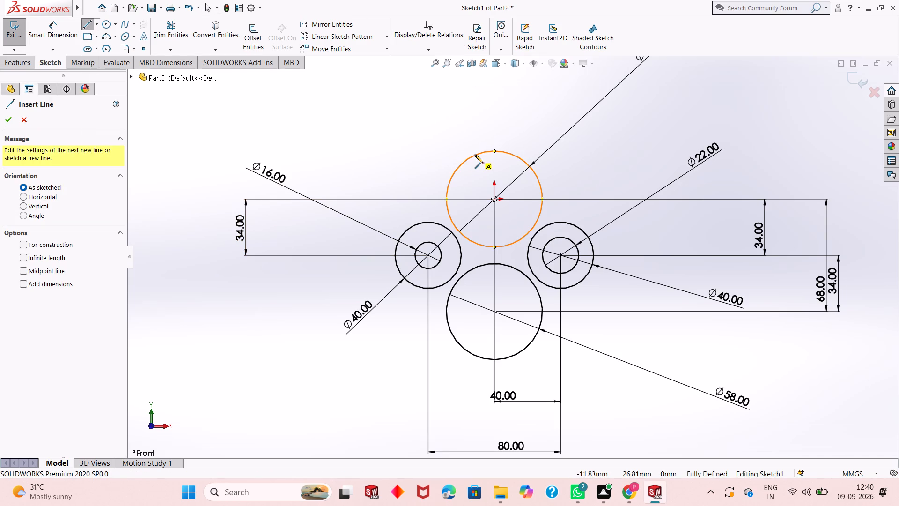
left_click(404, 230)
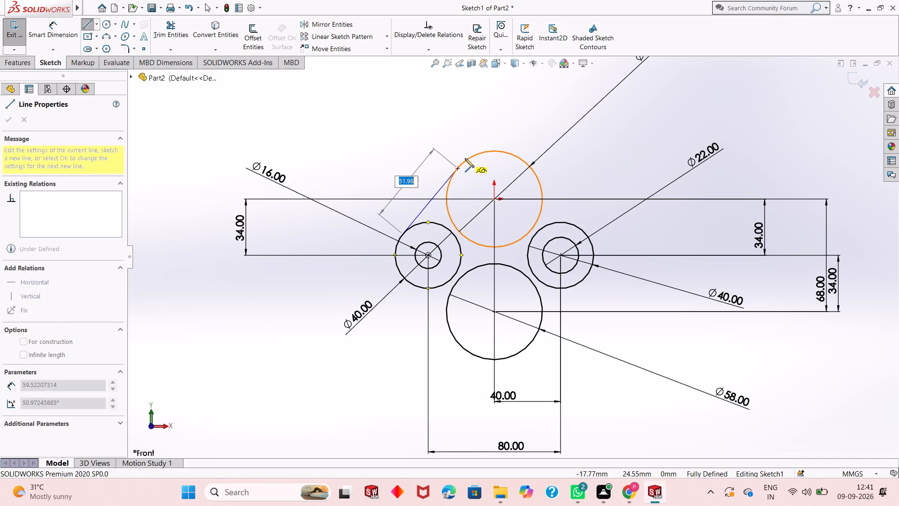
left_click(465, 159)
right_click(465, 159)
left_click(480, 169)
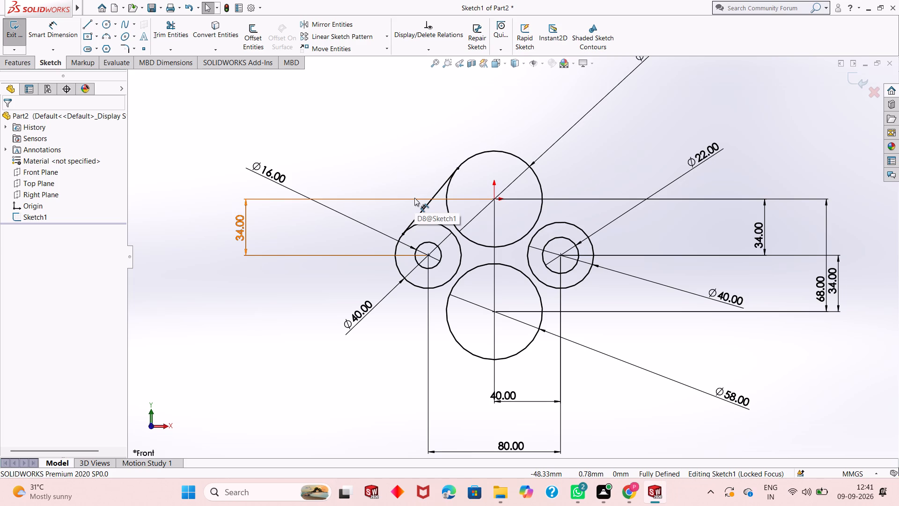
Apply tangent relations between the upper connecting line and both the 40 mm circle around the 16 mm hole and the upper 58 mm circle.
left_click(421, 209)
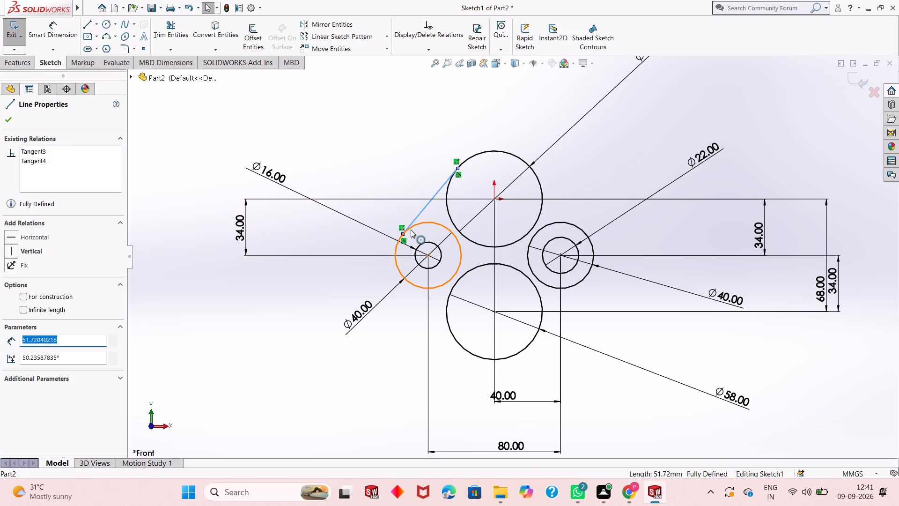
left_click(411, 230)
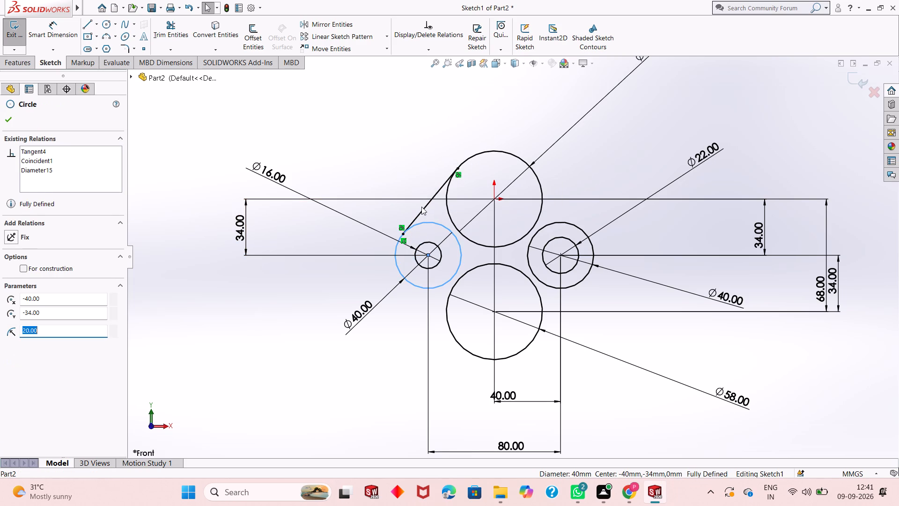
key("Escape")
key("Escape")
key("Escape")
left_click(423, 209)
left_click(425, 220, "ctrl")
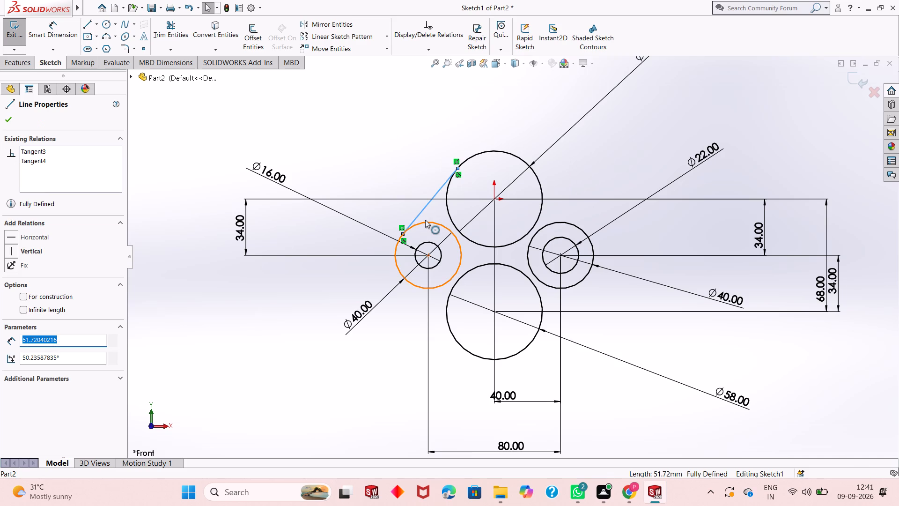
left_click(14, 289)
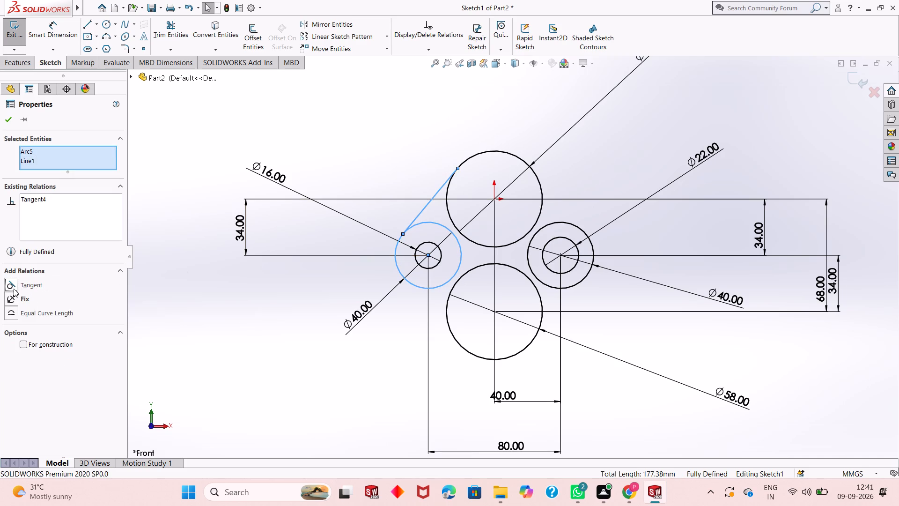
left_click(6, 124)
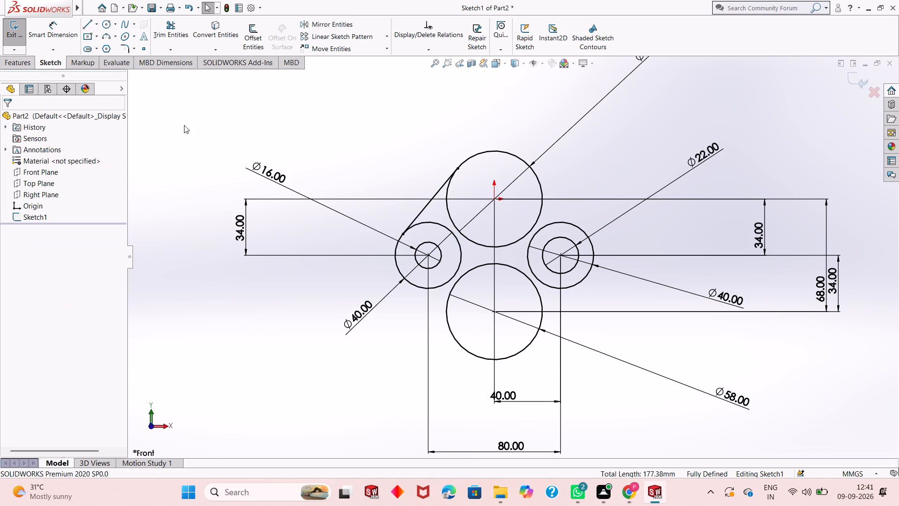
left_click(428, 205)
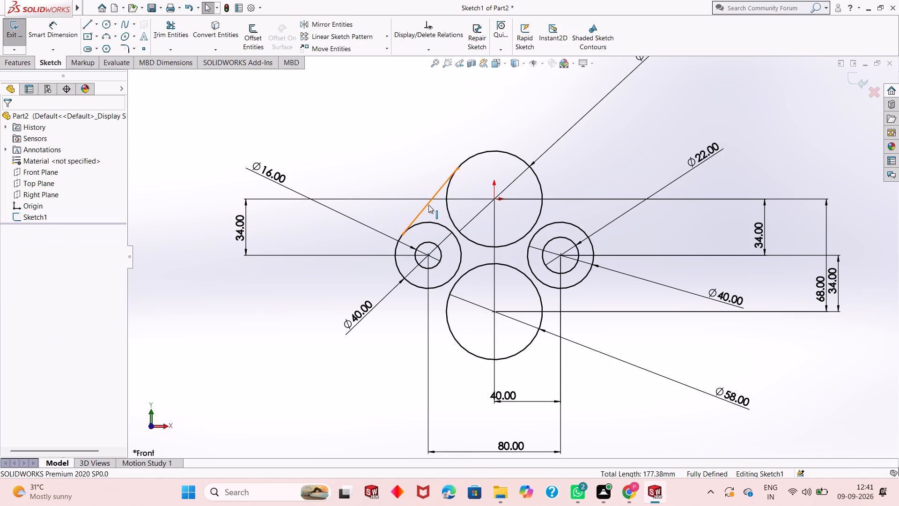
left_click(491, 152, "ctrl")
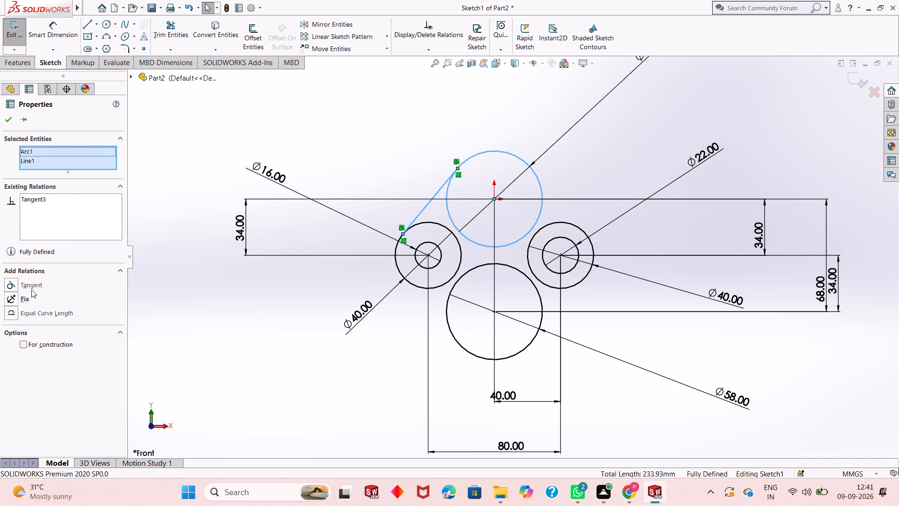
left_click(27, 285)
left_click(11, 121)
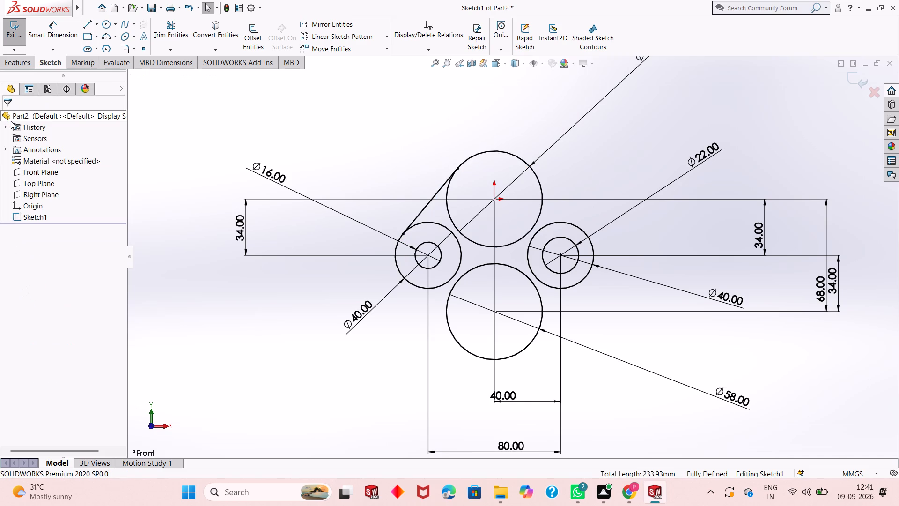
Draw a line about 52 mm long joining the outer circle around the 16 mm hole to the lower 58 mm circle.
left_click(88, 28)
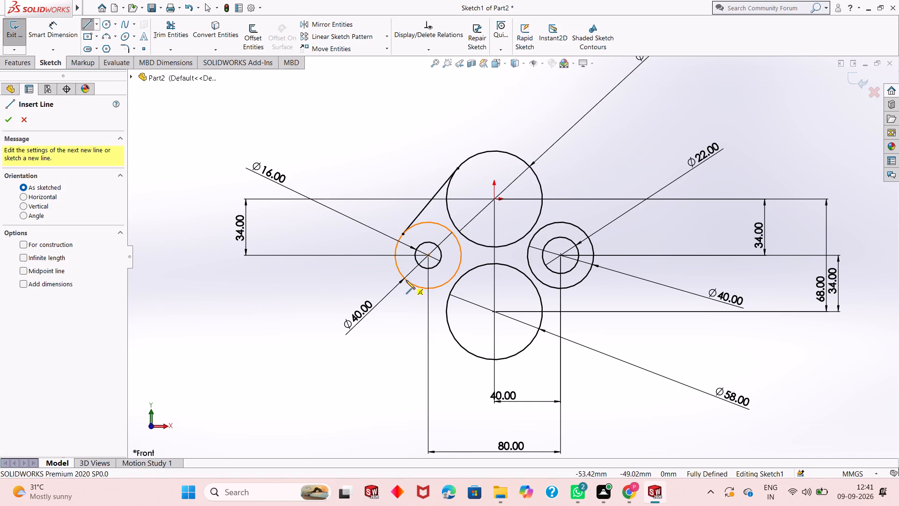
left_click(406, 280)
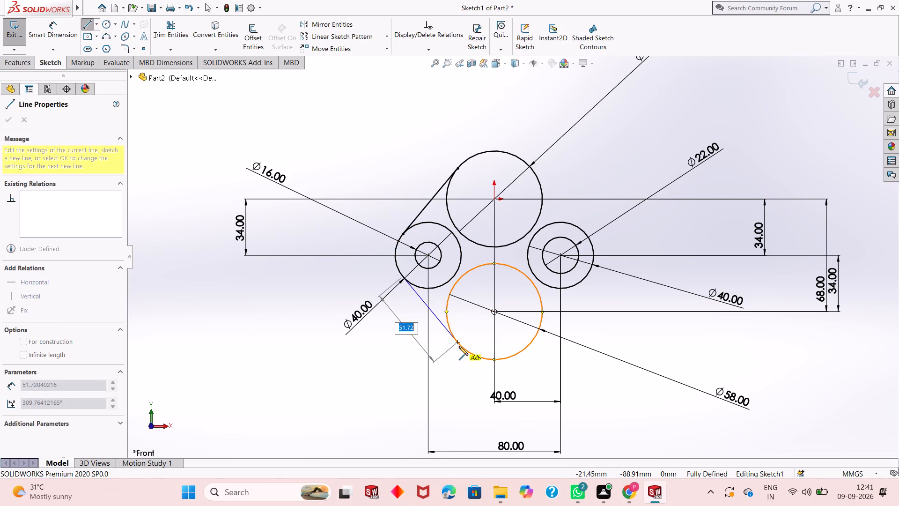
left_click(459, 346)
right_click(455, 360)
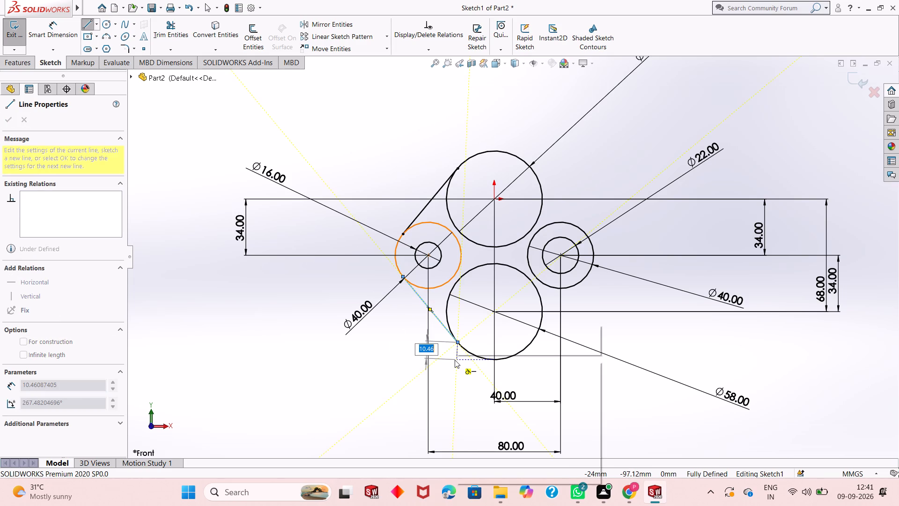
left_click(473, 373)
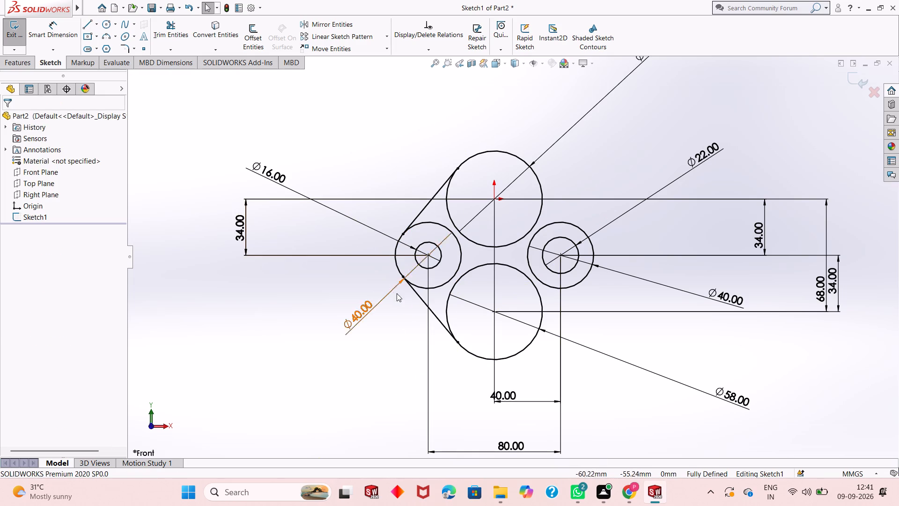
Apply tangent relations between the lower connecting line and both the 40 mm circle around the 16 mm hole and the lower 58 mm circle.
left_click(417, 297)
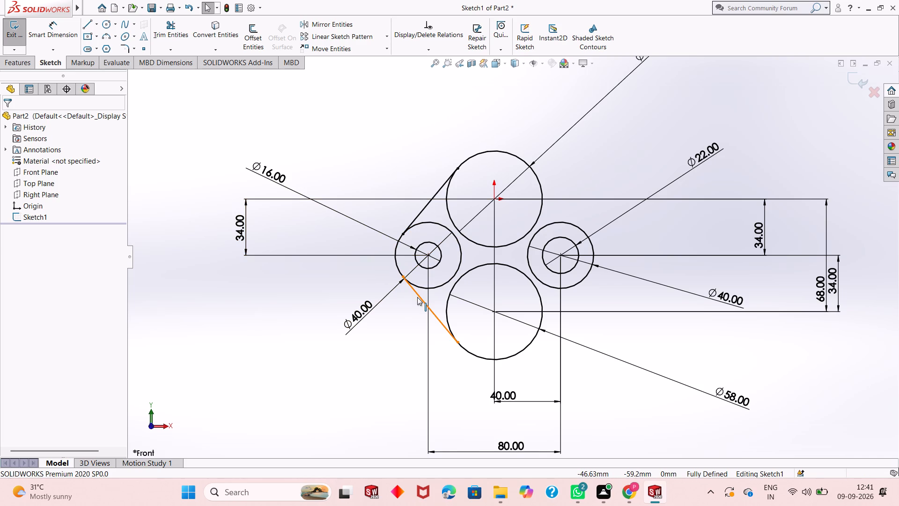
left_click(423, 289, "ctrl")
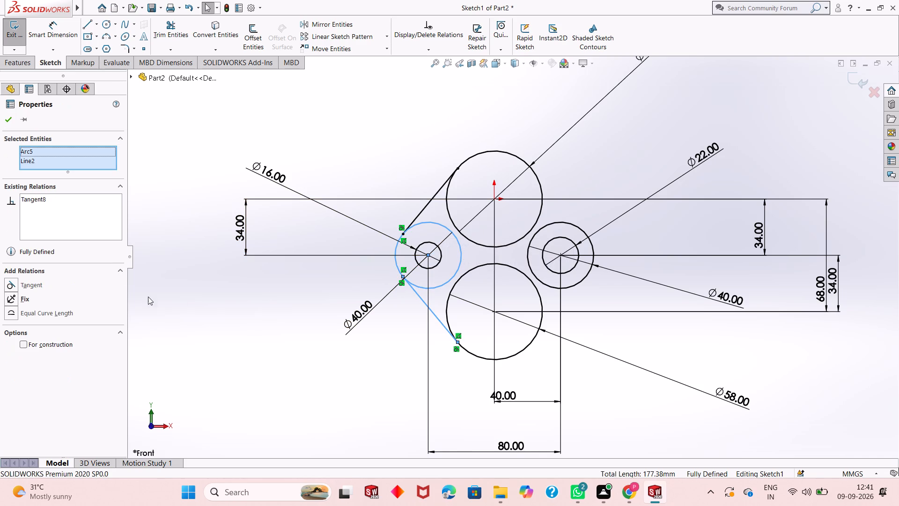
left_click(7, 283)
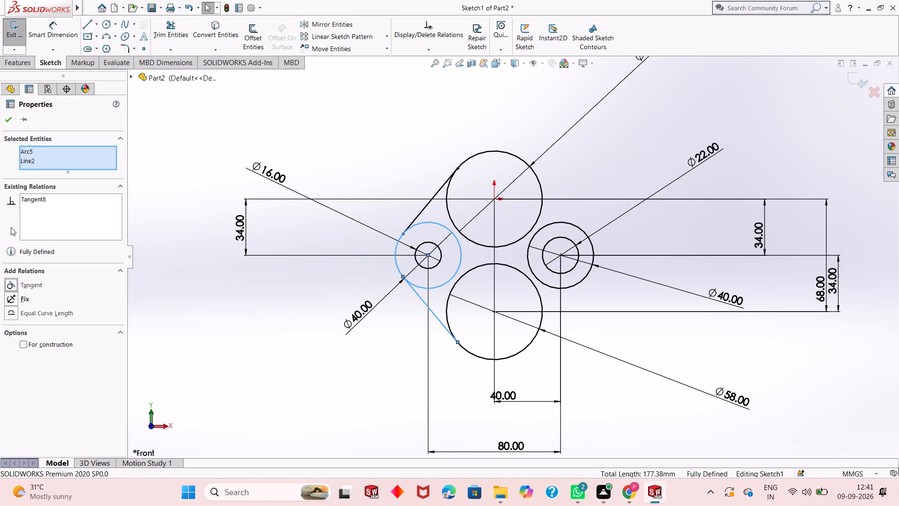
left_click(7, 120)
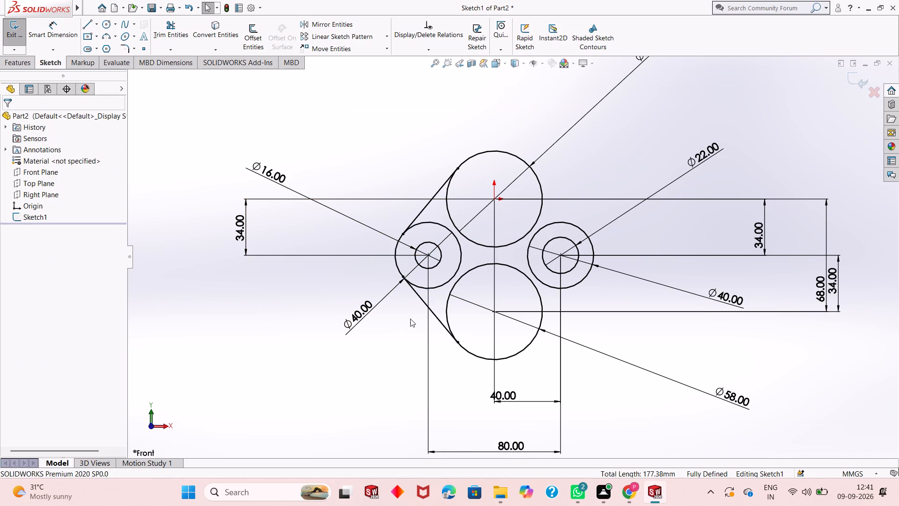
left_click(421, 297)
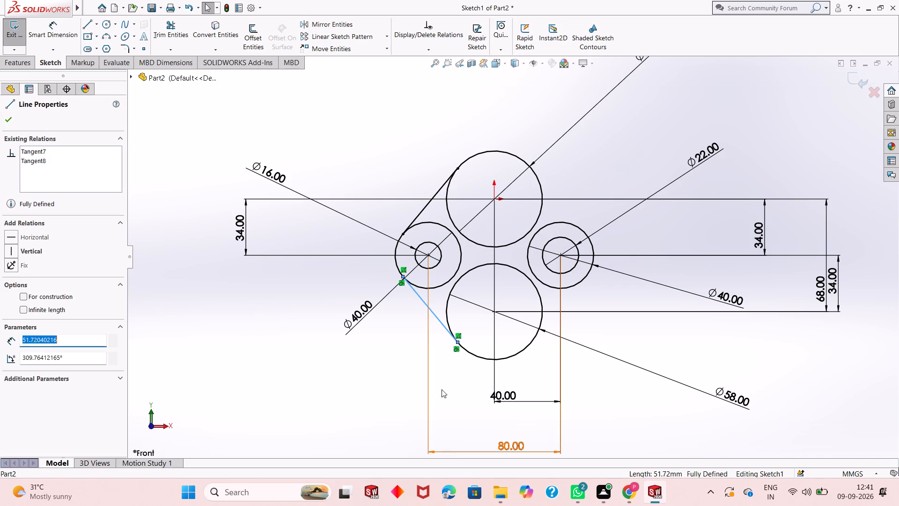
left_click(479, 357, "ctrl")
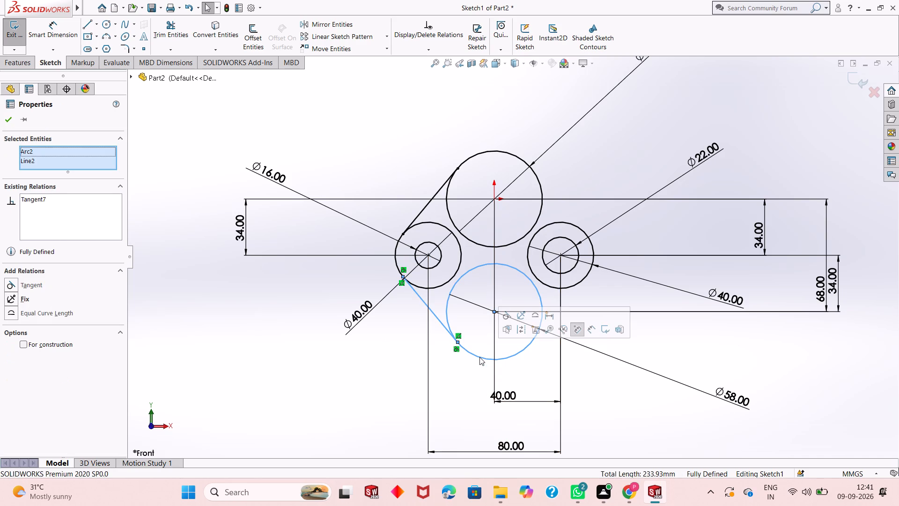
left_click(22, 284)
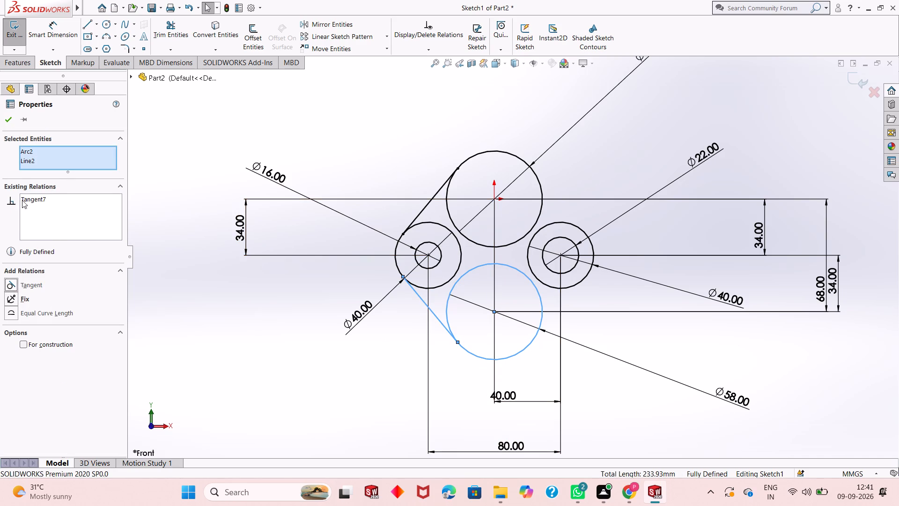
left_click(6, 123)
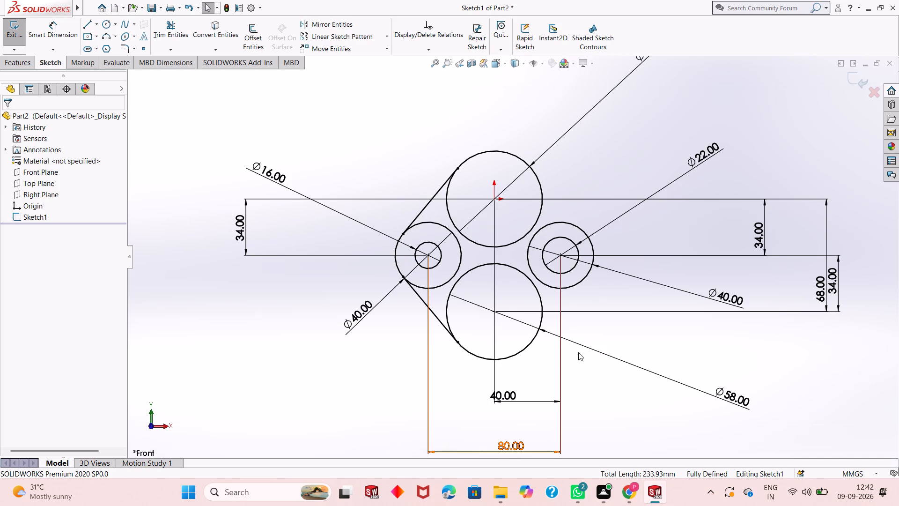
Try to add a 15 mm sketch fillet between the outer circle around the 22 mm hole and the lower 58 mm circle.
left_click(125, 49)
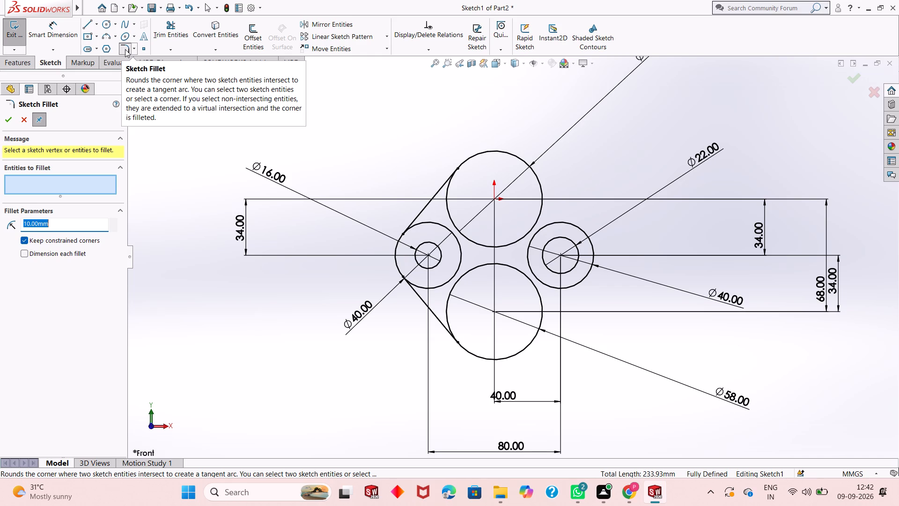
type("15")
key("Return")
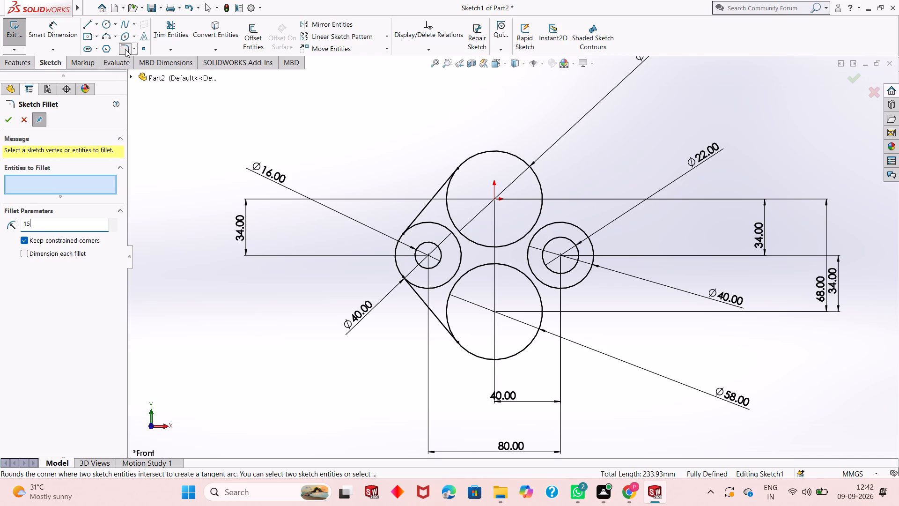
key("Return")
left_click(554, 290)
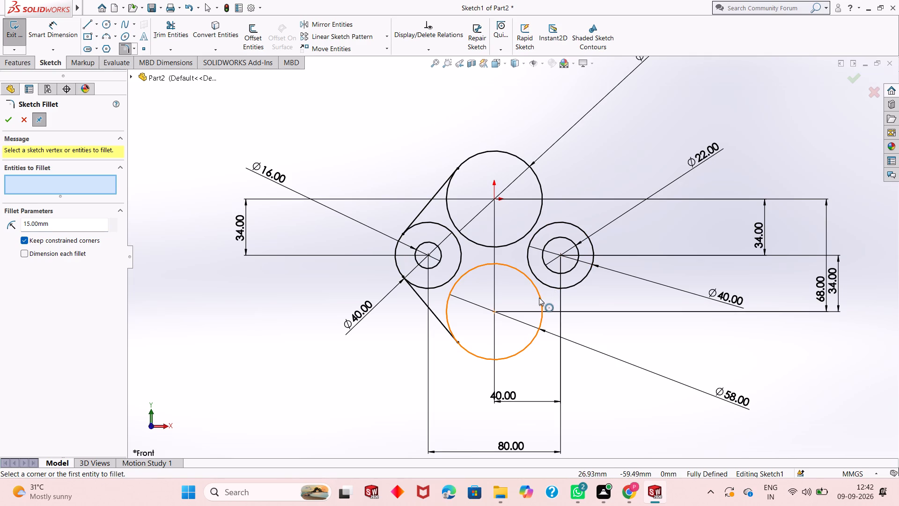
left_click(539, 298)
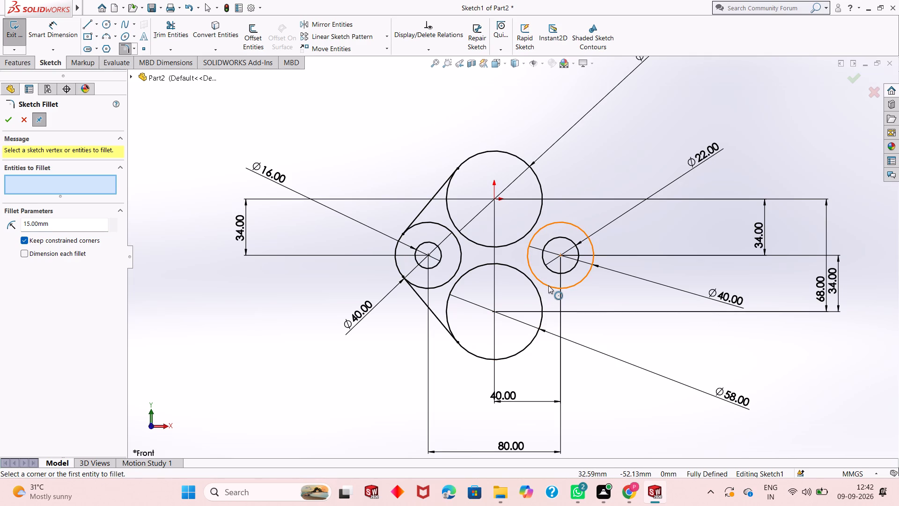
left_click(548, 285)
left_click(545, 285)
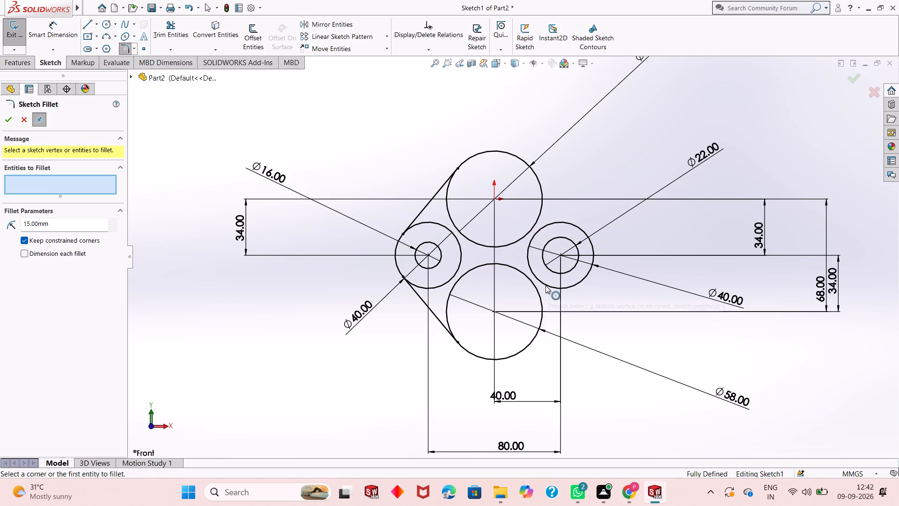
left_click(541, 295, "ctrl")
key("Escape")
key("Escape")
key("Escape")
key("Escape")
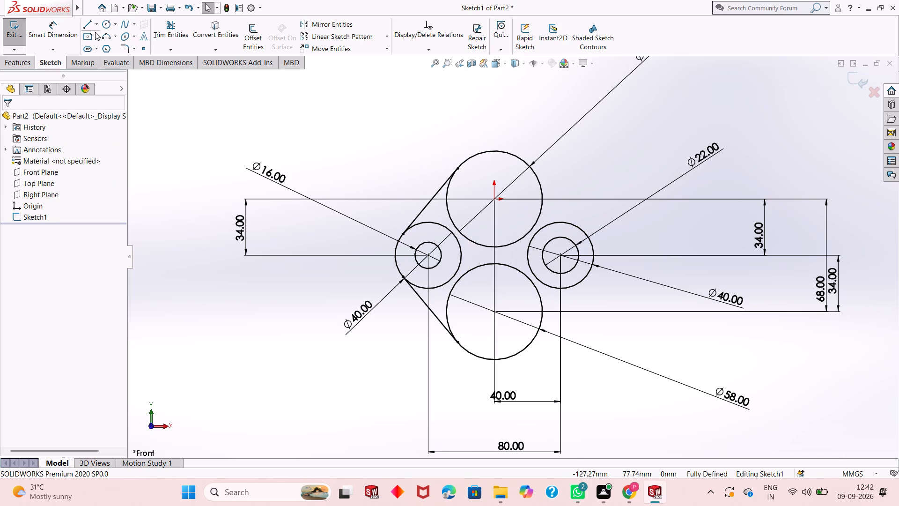
Draw a three-point arc of 15 mm radius from the lower 58 mm circle to the outer circle around the 22 mm hole.
left_click(103, 33)
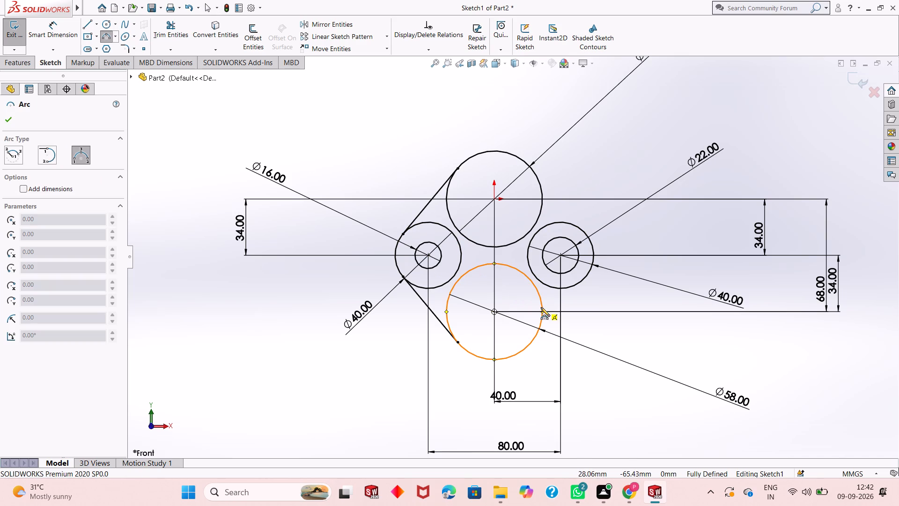
left_click(541, 307)
left_click(557, 289)
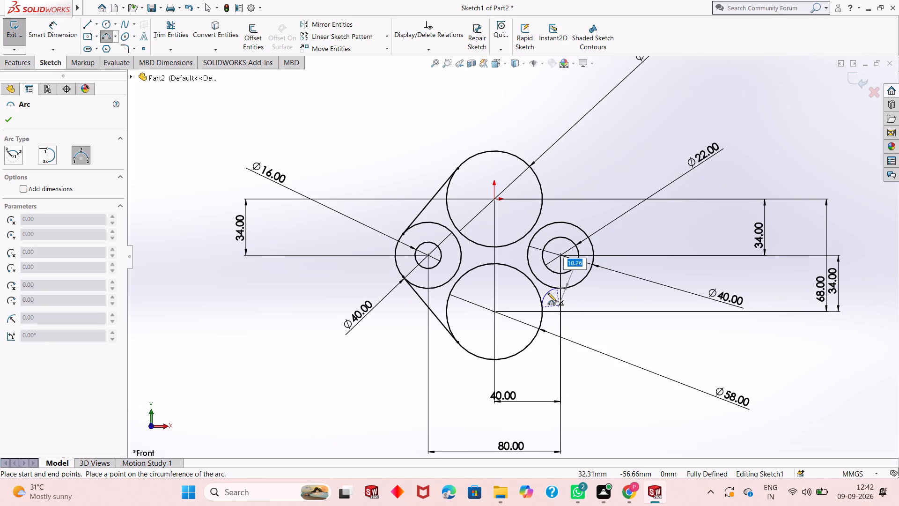
type("15")
key("Return")
key("Escape")
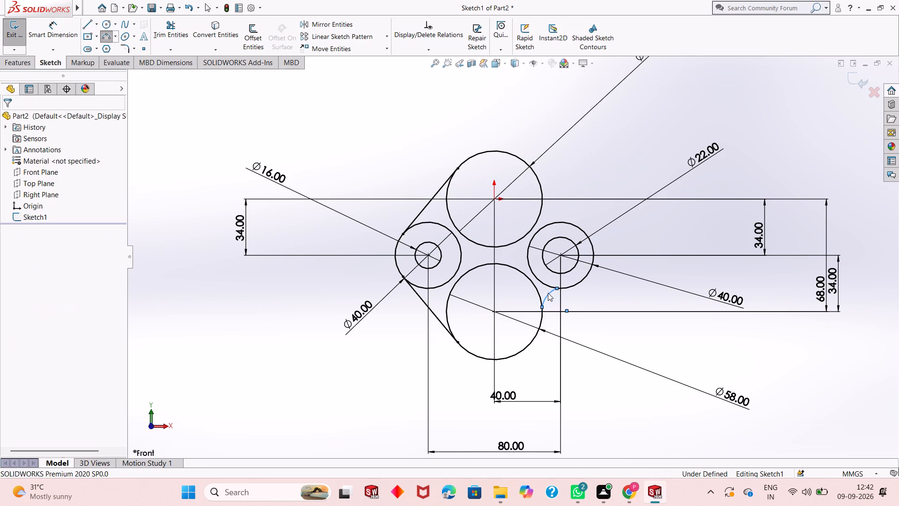
Apply tangent relations between the lower connecting arc and both the lower 58 mm circle and the 40 mm circle around the 22 mm hole.
key("Escape")
scroll(548, 293, "down", 4)
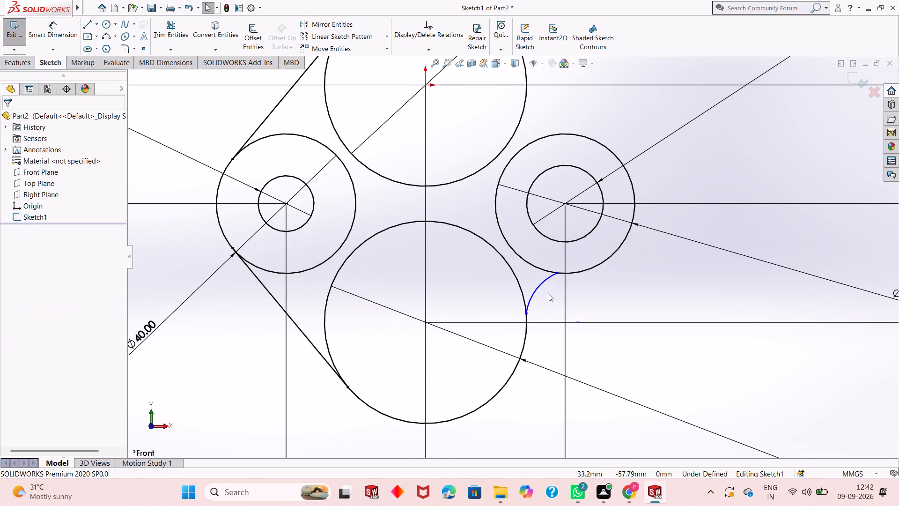
left_click(538, 292)
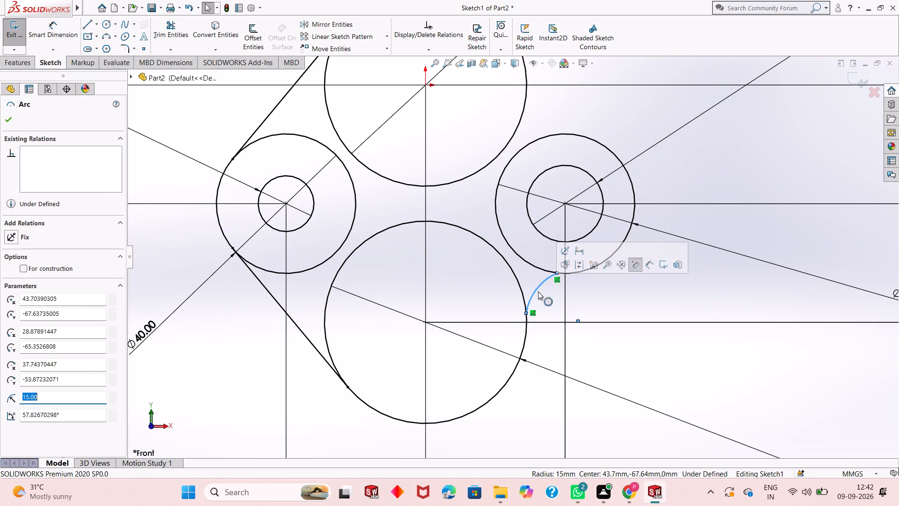
left_click(527, 335, "ctrl")
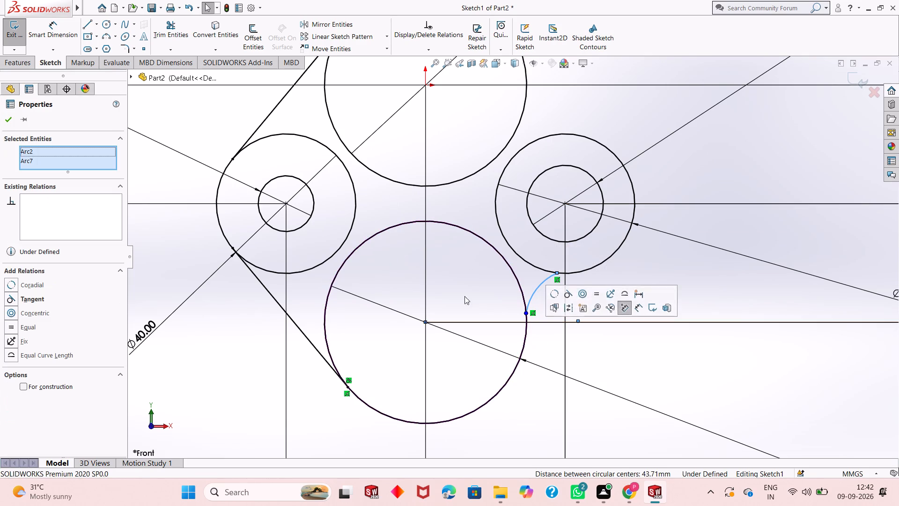
left_click(7, 298)
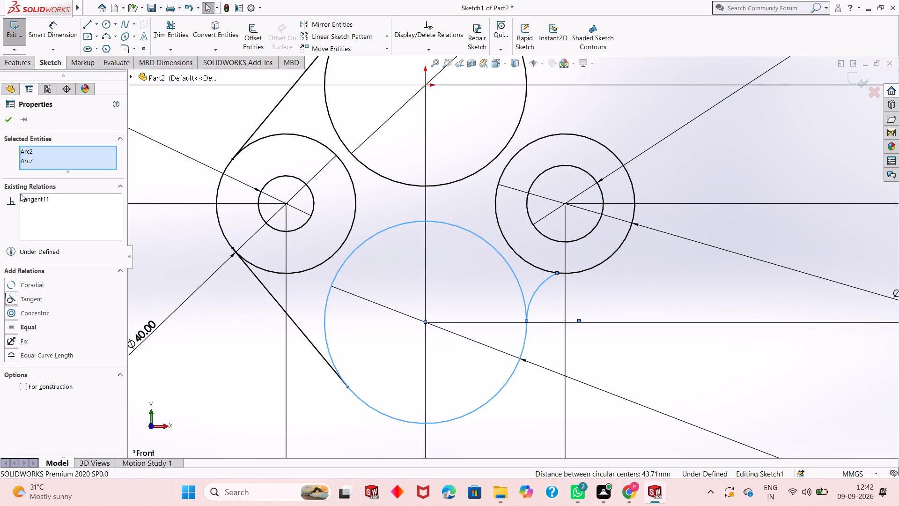
left_click(7, 121)
left_click(541, 286)
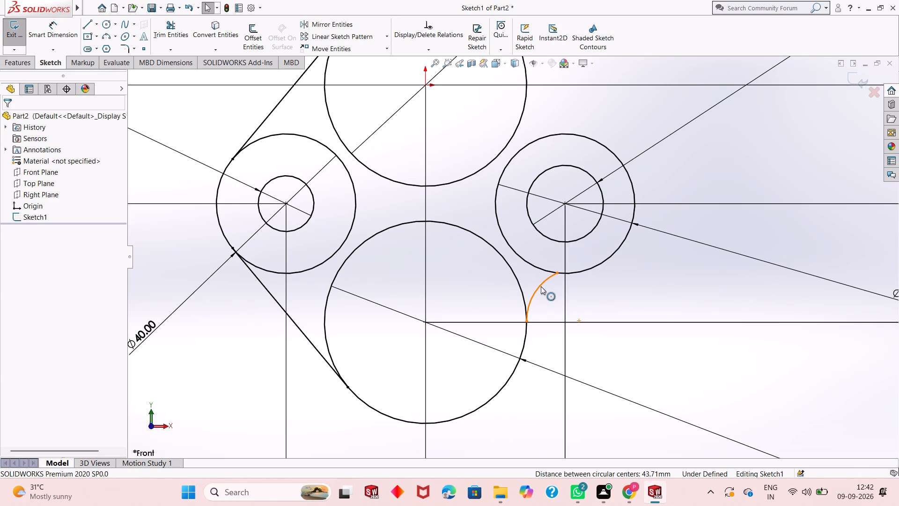
left_click(587, 270, "ctrl")
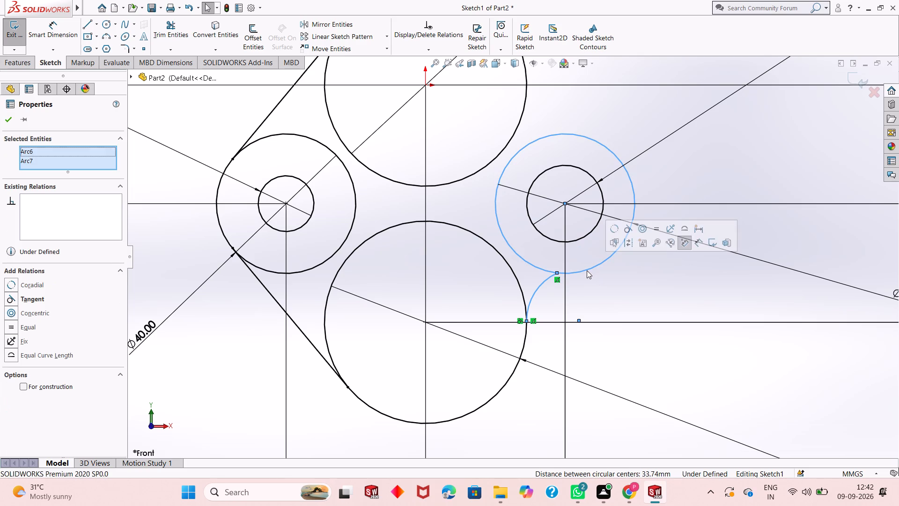
left_click(29, 298)
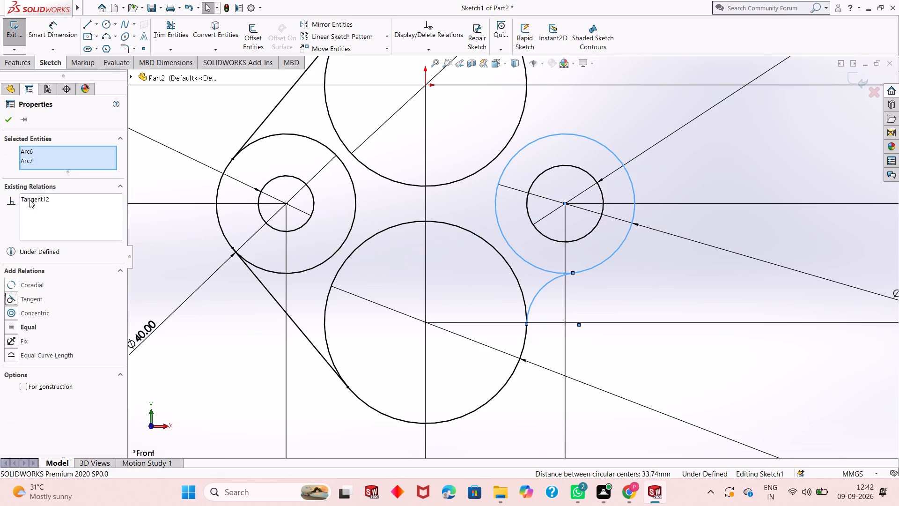
left_click(6, 121)
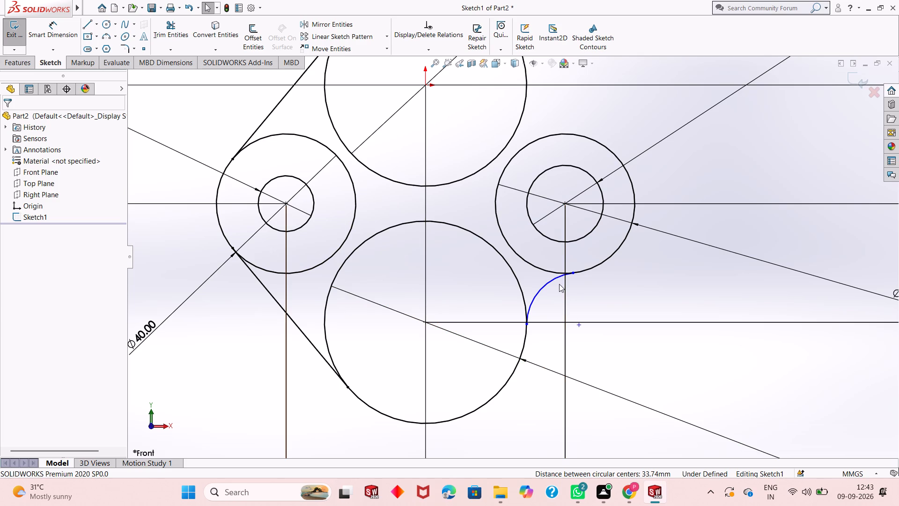
Dimension the lower connecting arc with a radius of 15 mm.
left_click(34, 36)
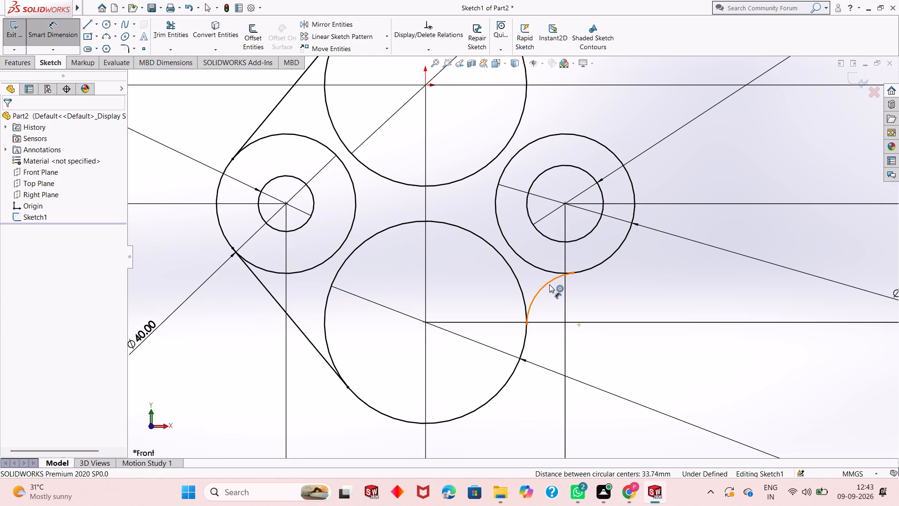
left_click(549, 284)
left_click(550, 303)
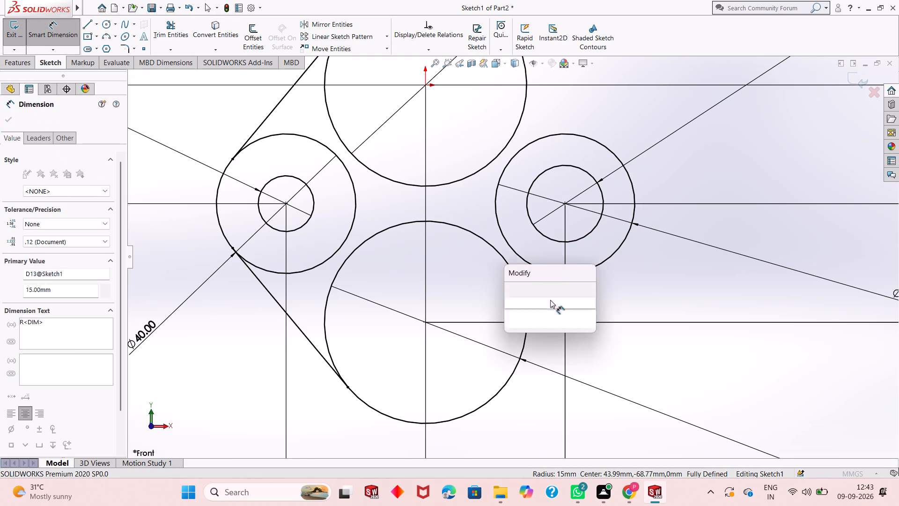
left_click(506, 290)
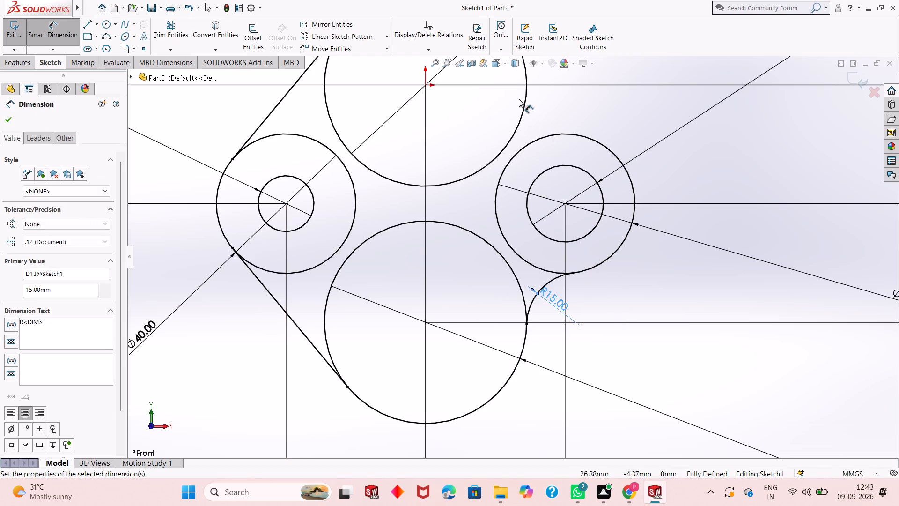
Draw a three-point arc of 15 mm radius from the upper 58 mm circle to the outer circle around the 22 mm hole.
scroll(519, 99, "up", 2)
scroll(547, 151, "down", 3)
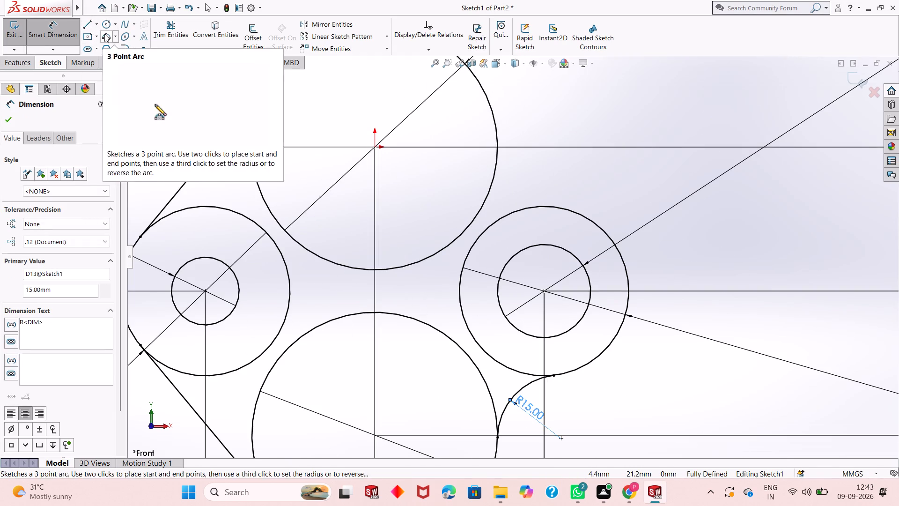
left_click(104, 34)
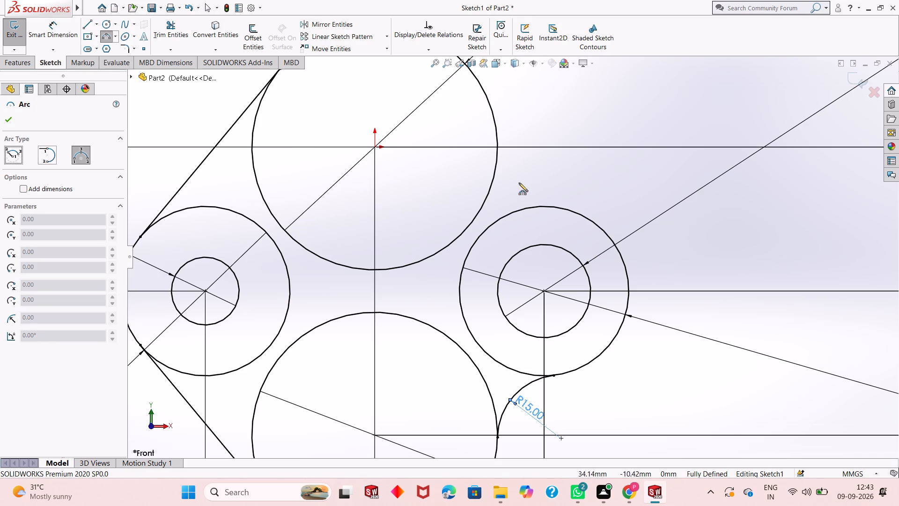
left_click(496, 149)
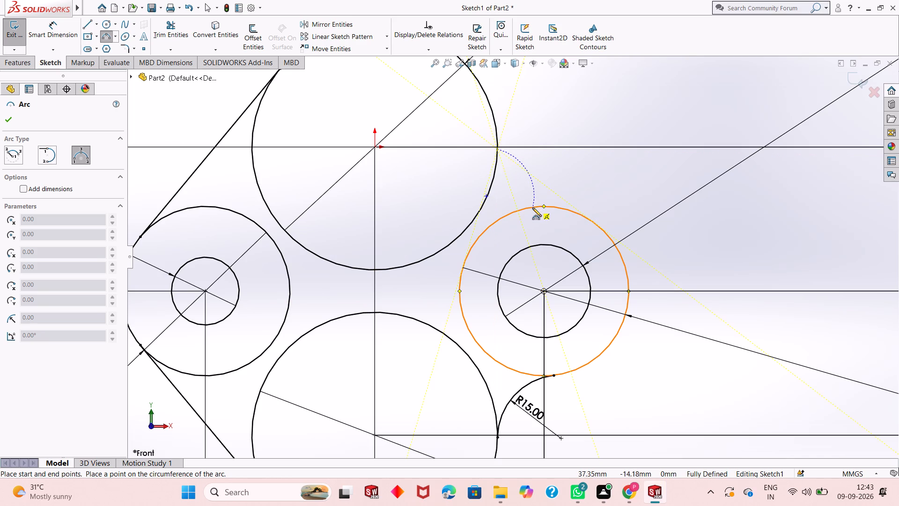
left_click(532, 208)
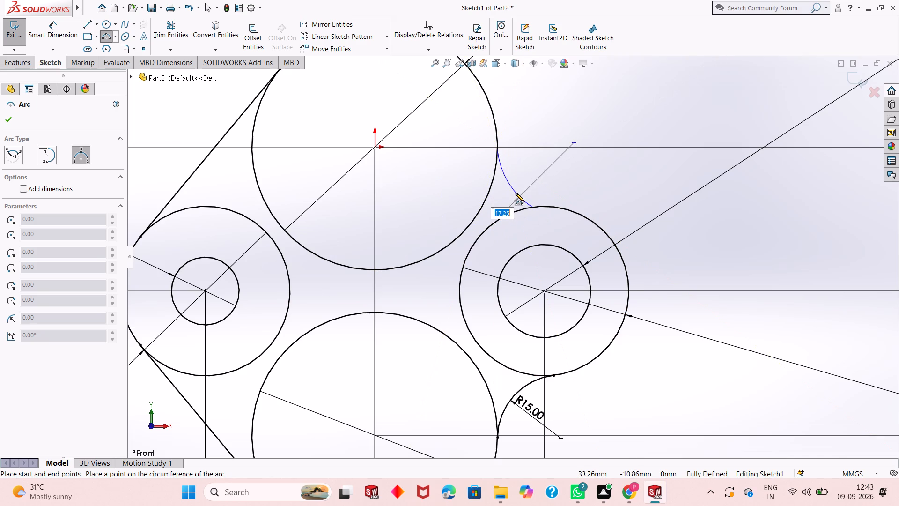
type("15")
key("Return")
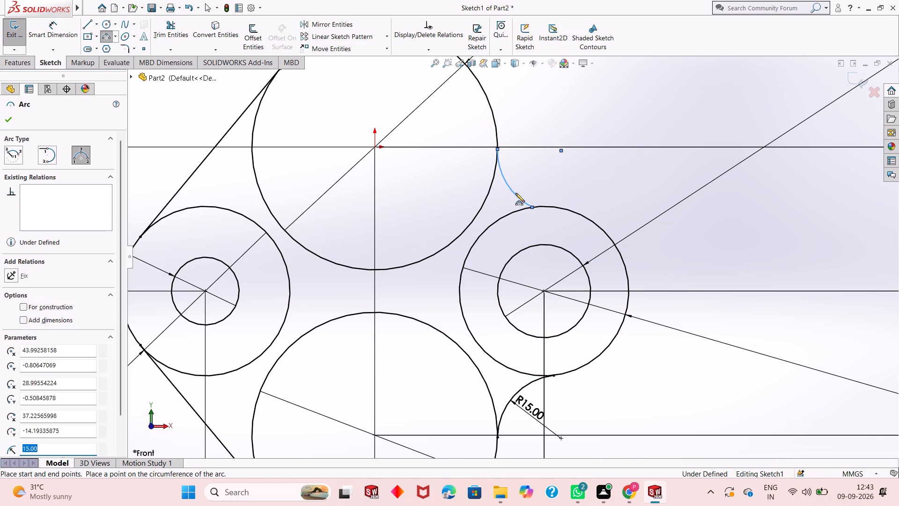
right_click(516, 193)
left_click(519, 196)
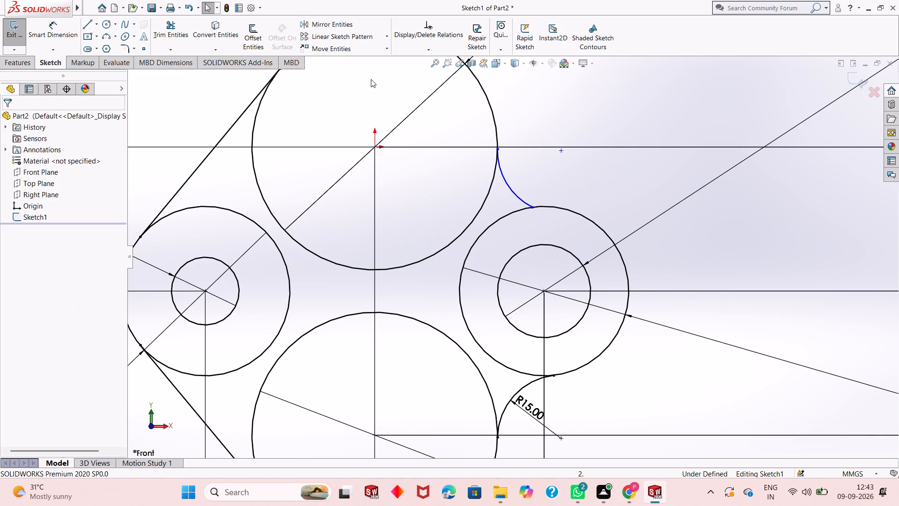
Dimension the upper connecting arc with a radius of 15 mm.
left_click(72, 36)
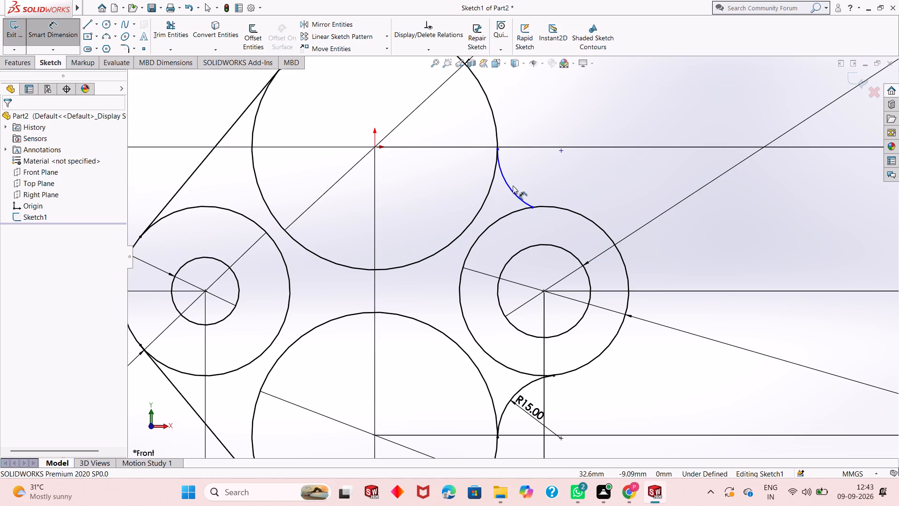
left_click(510, 188)
left_click(506, 190)
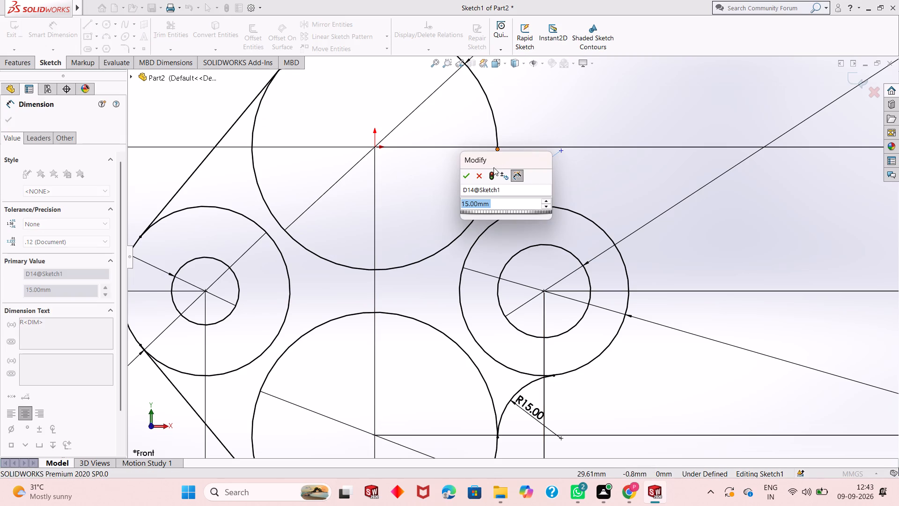
left_click(464, 178)
right_click(543, 181)
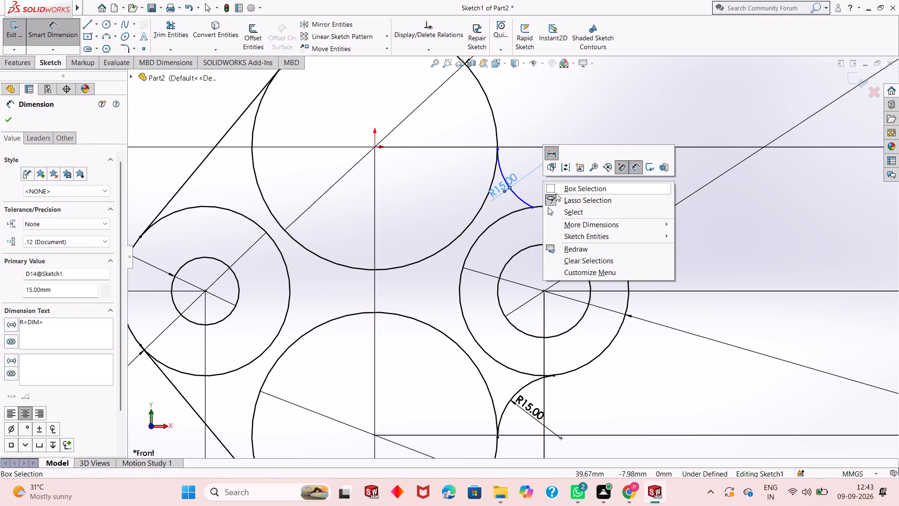
left_click(564, 212)
Apply tangent relations between the upper connecting arc and both the upper 58 mm circle and the 40 mm circle around the 22 mm hole.
scroll(507, 246, "up", 4)
scroll(504, 344, "up", 2)
scroll(504, 344, "down", 2)
scroll(408, 114, "up", 2)
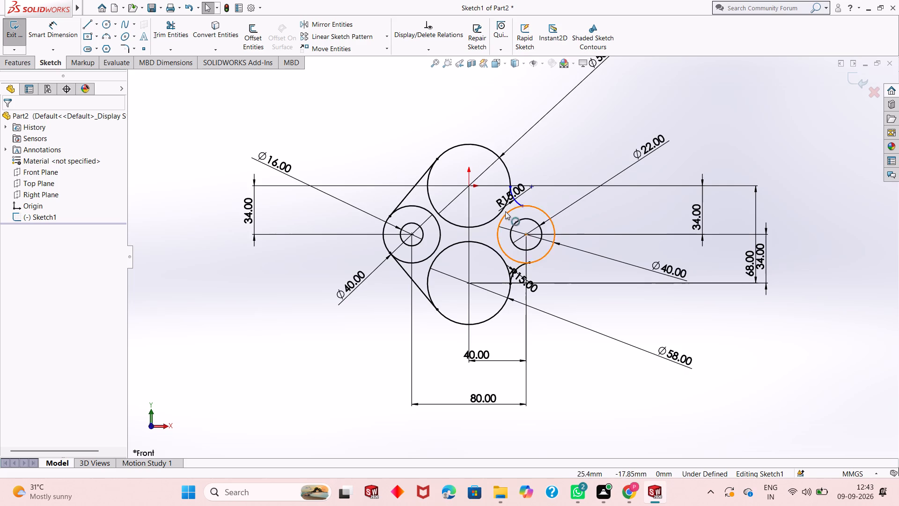
scroll(505, 211, "down", 9)
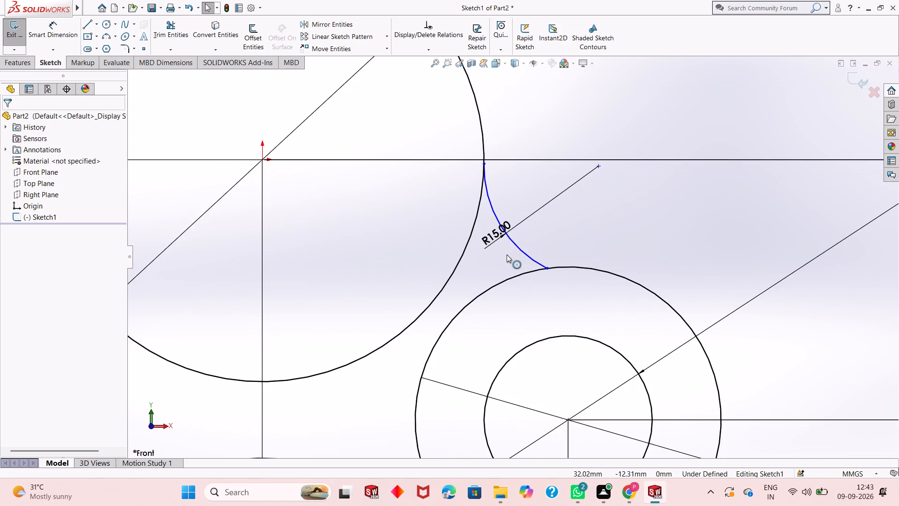
scroll(507, 254, "down", 2)
left_click(523, 245)
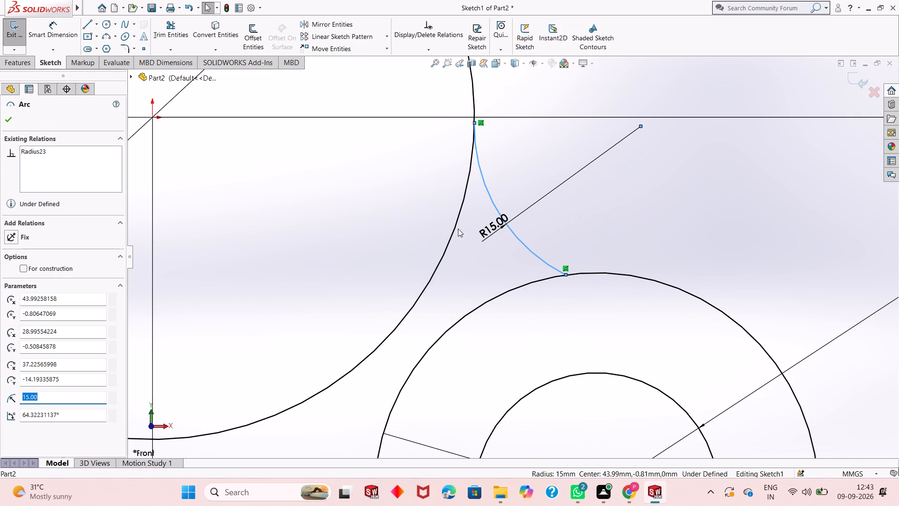
left_click(458, 223, "ctrl")
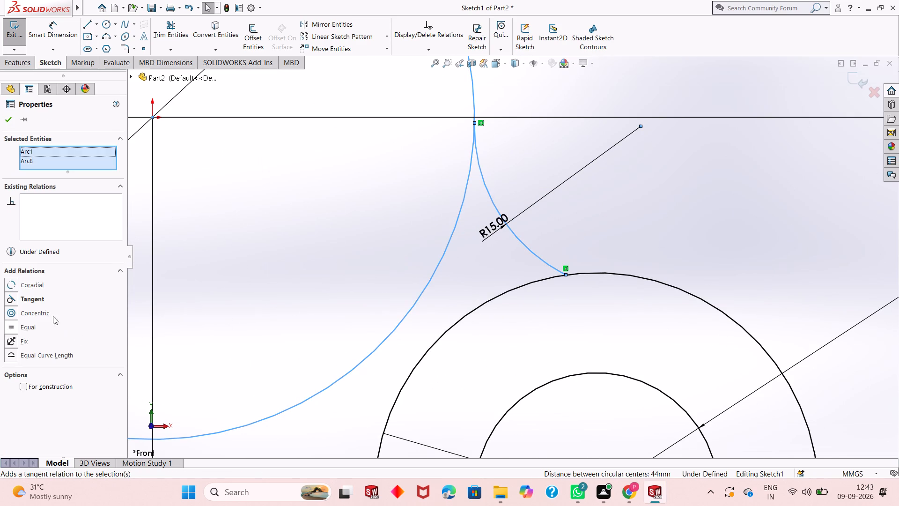
left_click(27, 301)
left_click(7, 116)
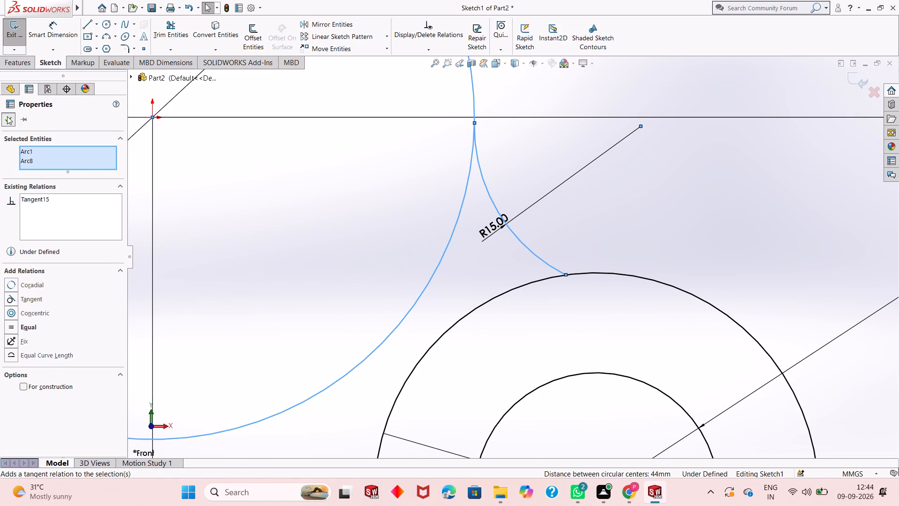
left_click(528, 249)
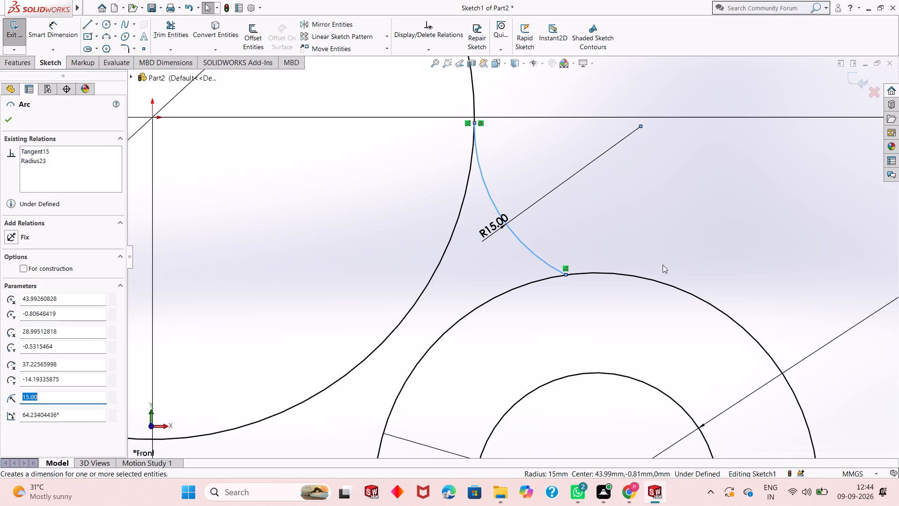
left_click(644, 276, "ctrl")
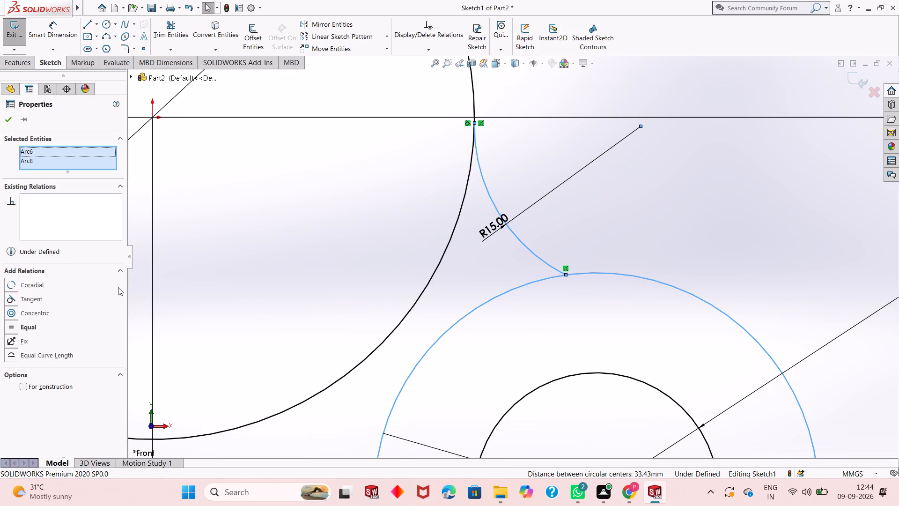
left_click(8, 298)
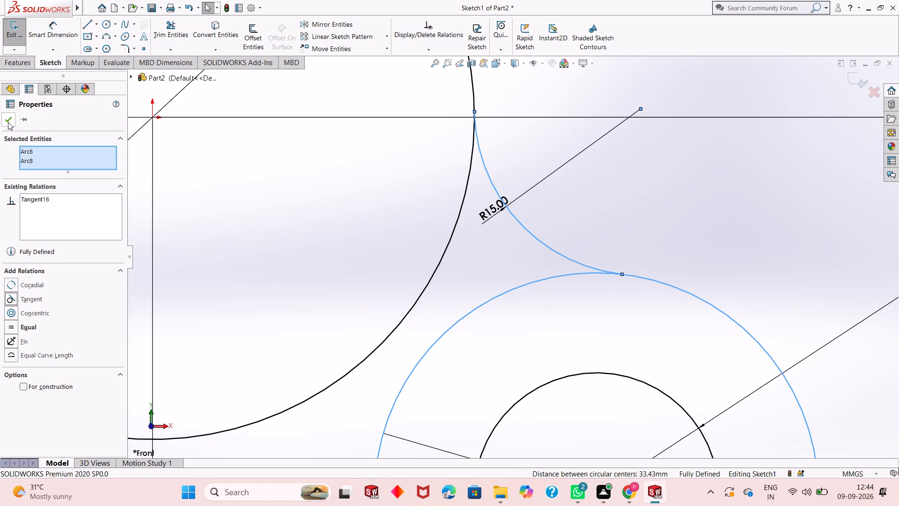
left_click(8, 122)
Examine the whole sketch outline, checking the connecting lines, arcs, circles and their dimensions.
scroll(494, 266, "up", 4)
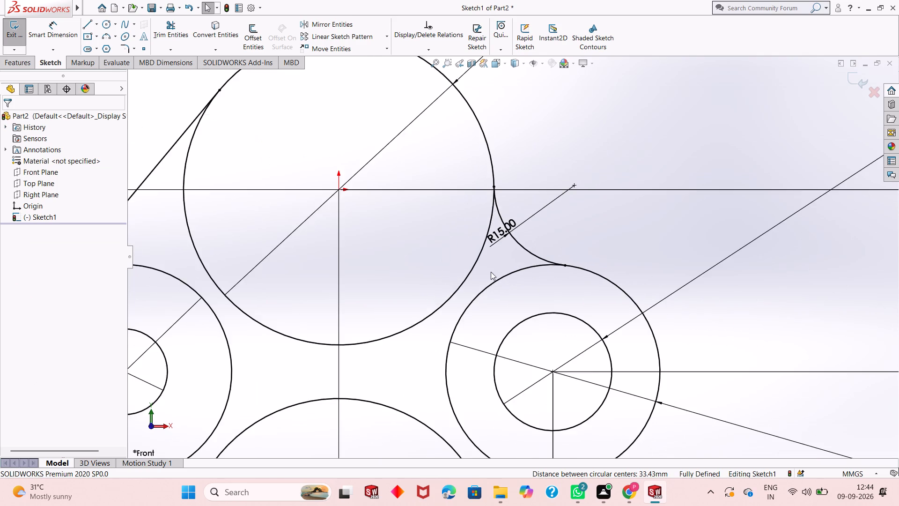
scroll(479, 295, "up", 2)
scroll(427, 290, "up", 6)
scroll(486, 287, "down", 2)
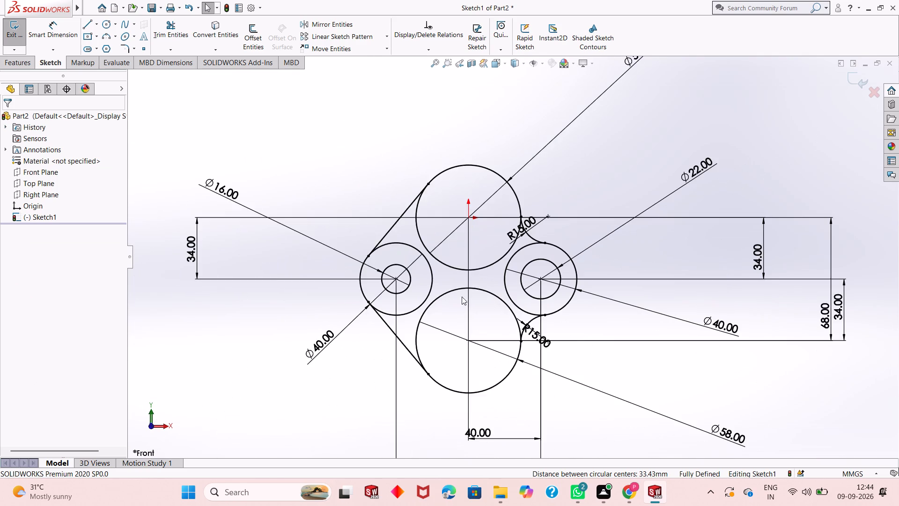
scroll(477, 334, "up", 1)
scroll(486, 283, "down", 2)
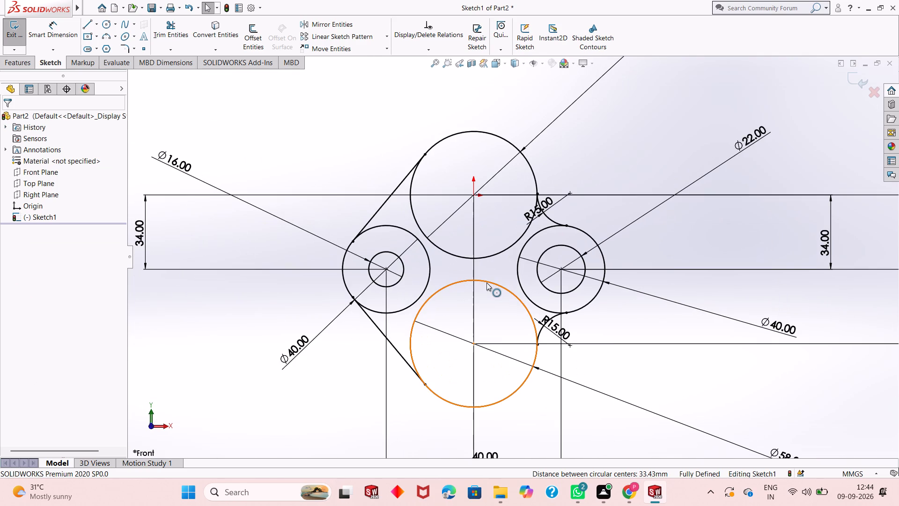
scroll(483, 289, "down", 2)
scroll(483, 289, "up", 2)
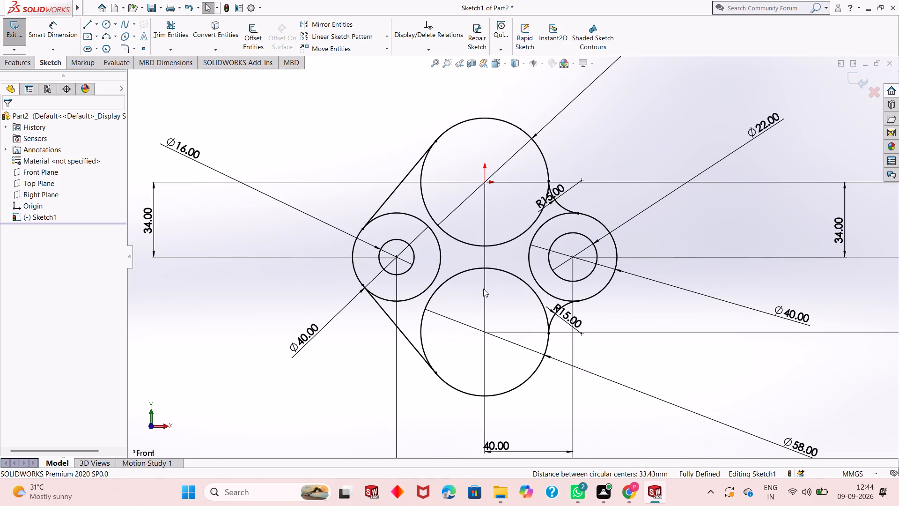
scroll(483, 248, "down", 1)
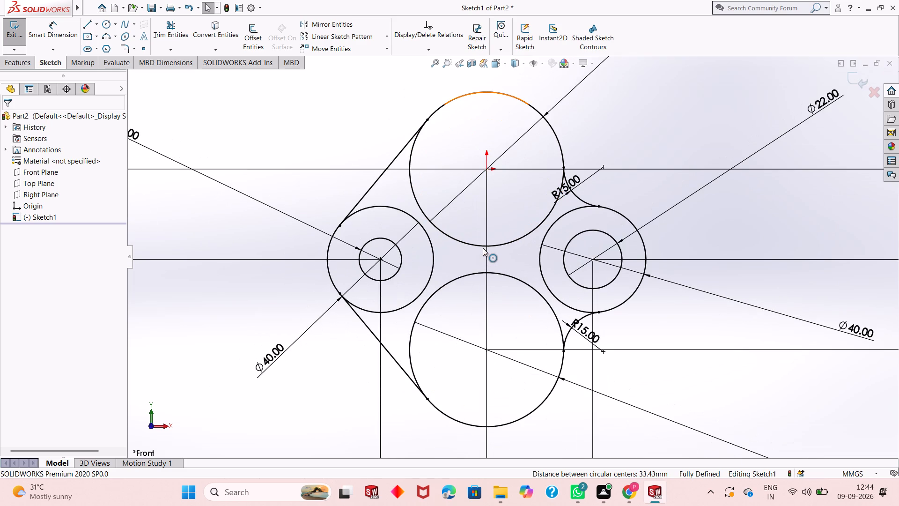
scroll(483, 248, "down", 2)
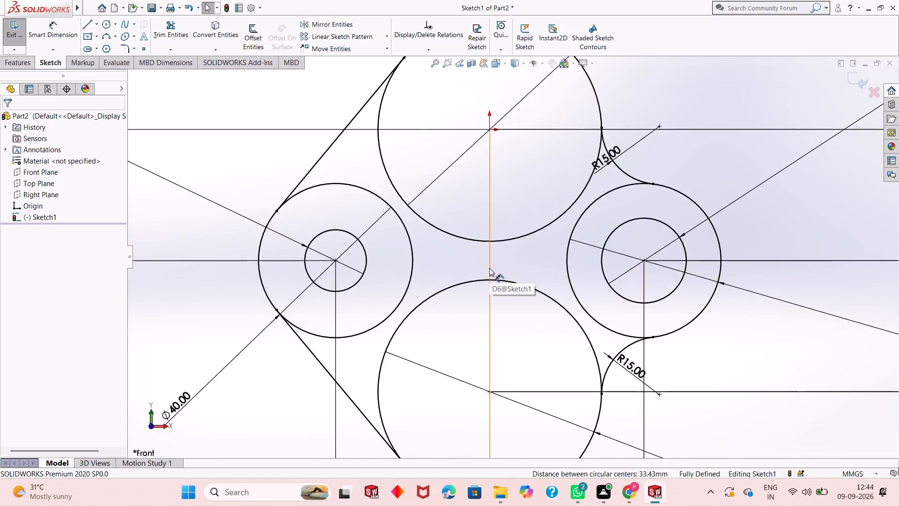
scroll(489, 268, "up", 4)
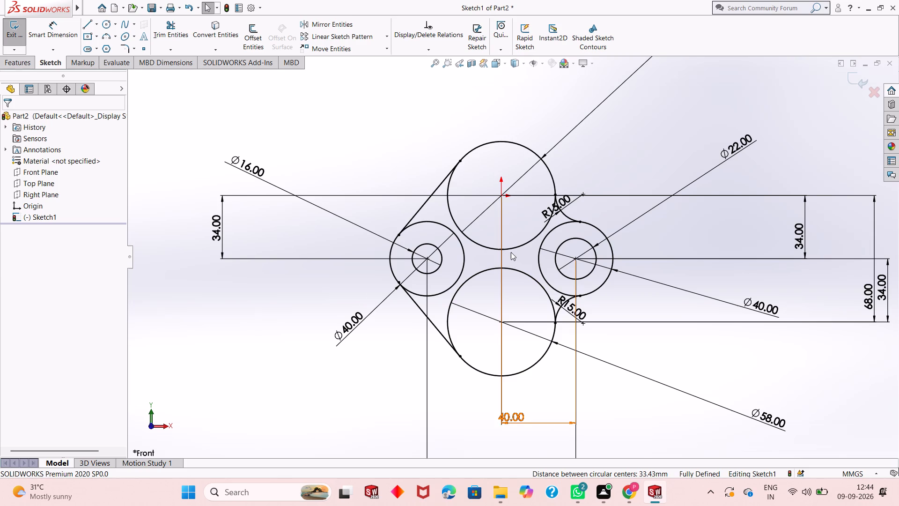
scroll(511, 252, "down", 6)
scroll(500, 278, "up", 8)
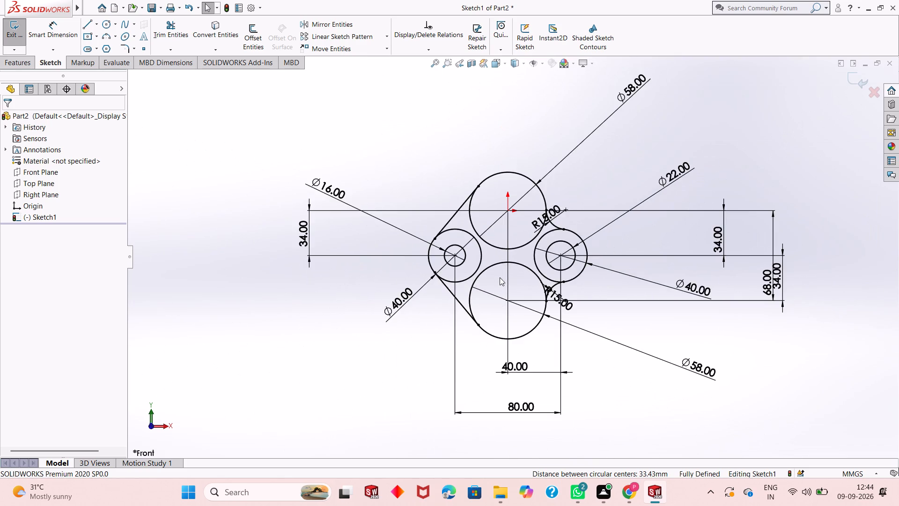
scroll(505, 255, "down", 3)
scroll(505, 255, "up", 2)
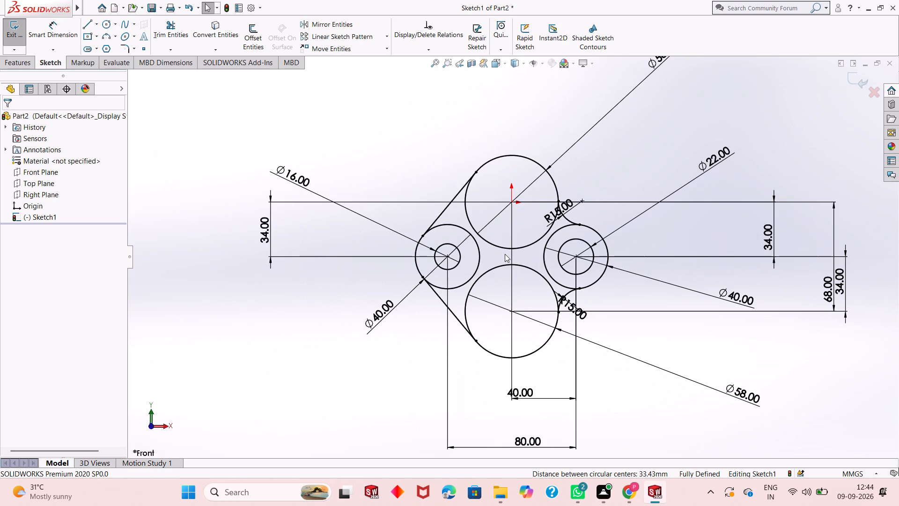
scroll(505, 254, "up", 3)
scroll(505, 254, "down", 2)
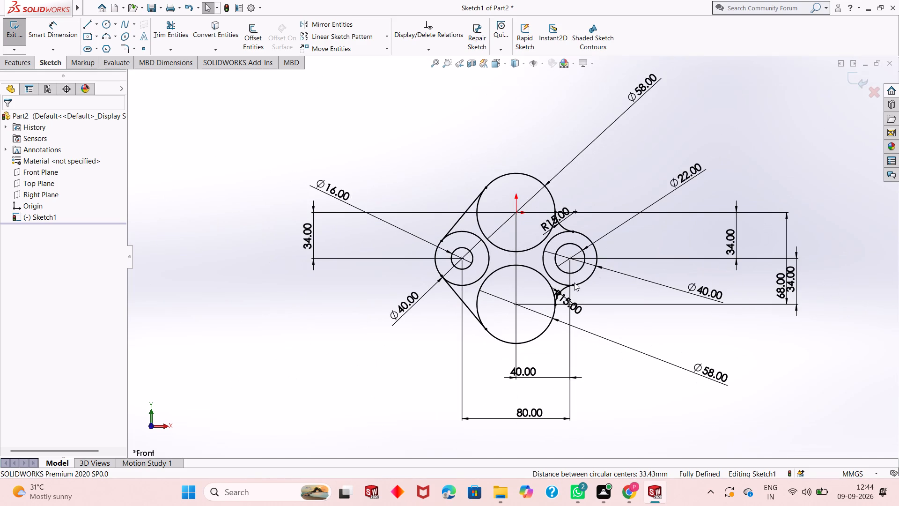
scroll(531, 273, "down", 1)
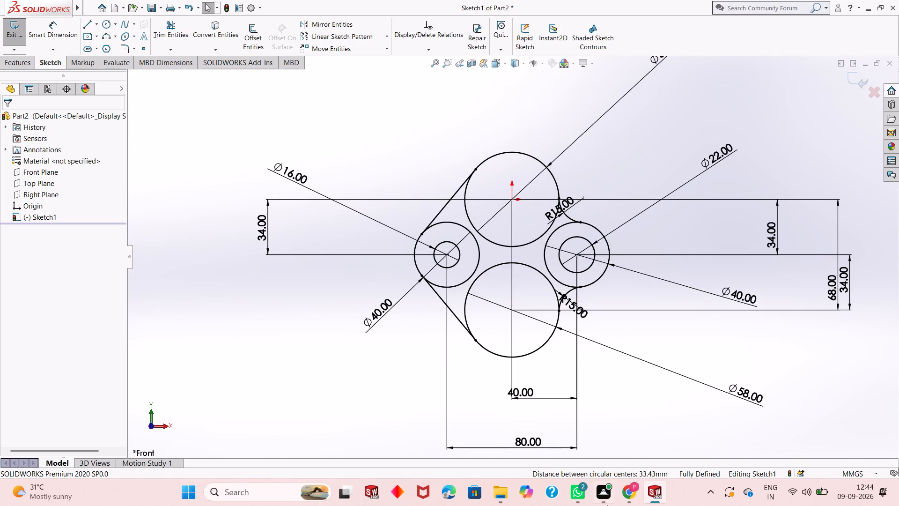
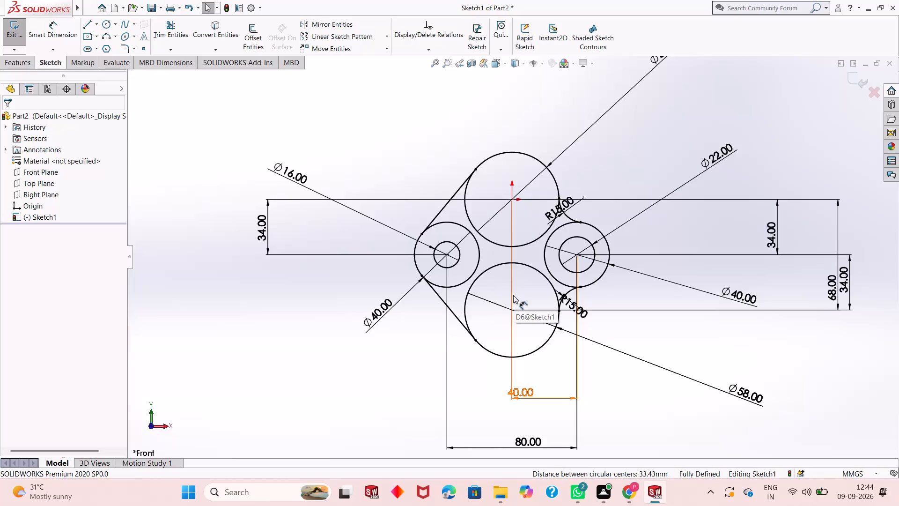
Trim the inner arcs of both 40 mm circles and both 58 mm circles, leaving one closed outline around the two holes.
scroll(514, 295, "up", 2)
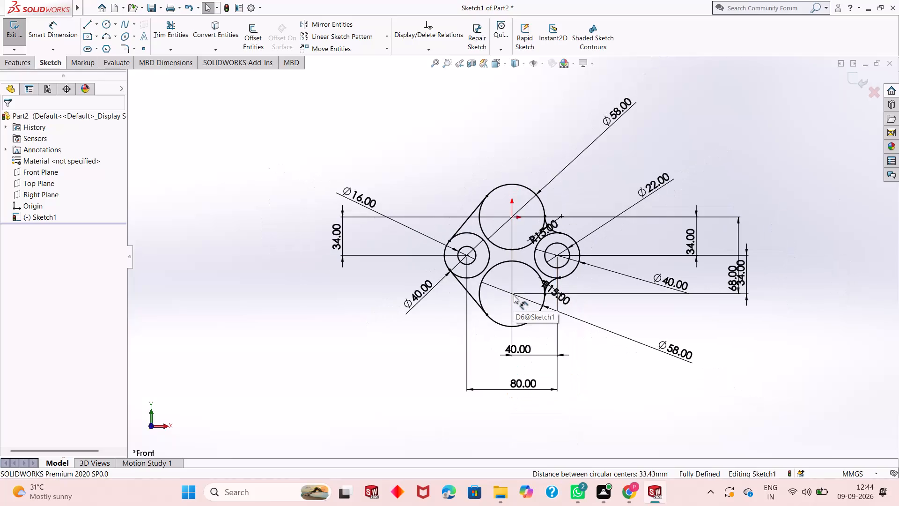
scroll(513, 263, "down", 5)
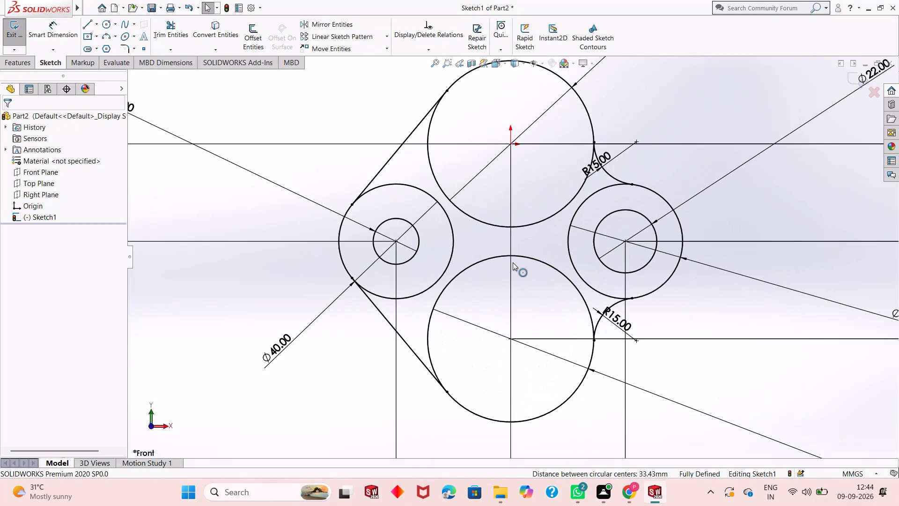
scroll(508, 271, "down", 2)
scroll(508, 273, "up", 2)
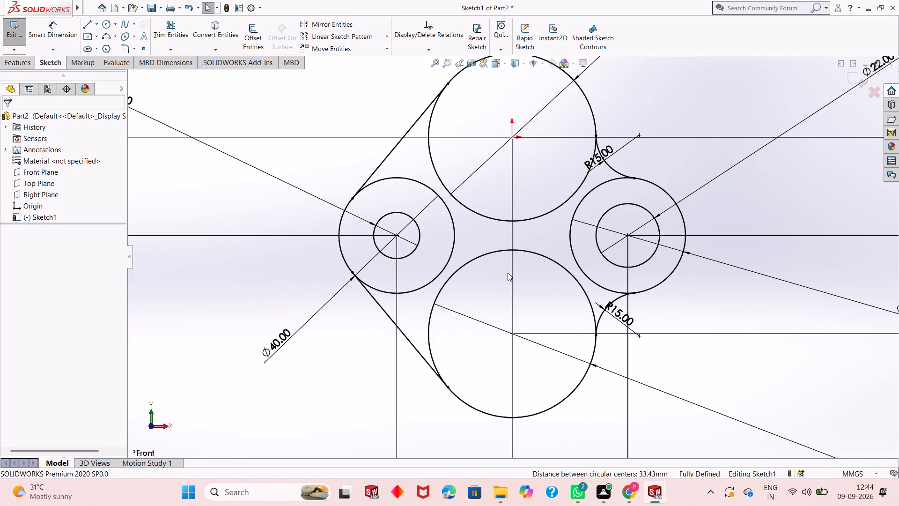
scroll(508, 273, "up", 2)
scroll(508, 273, "down", 2)
scroll(508, 273, "up", 2)
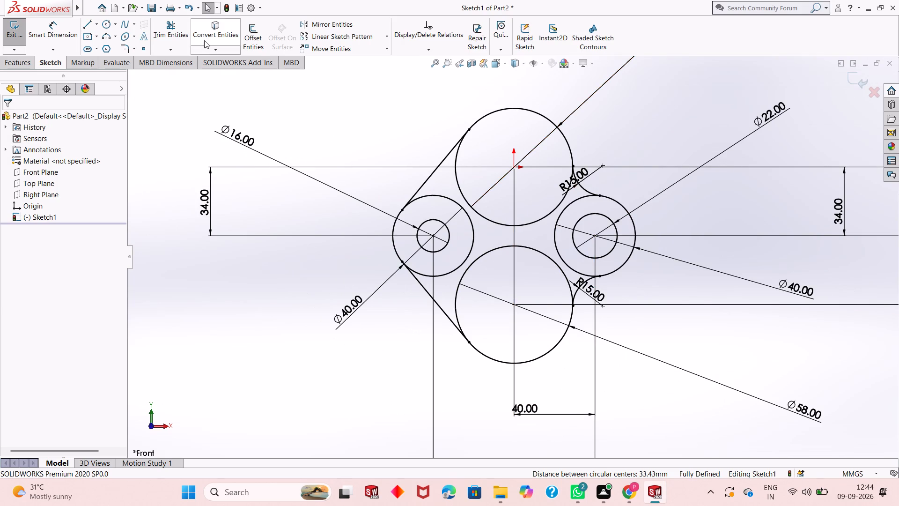
left_click(182, 33)
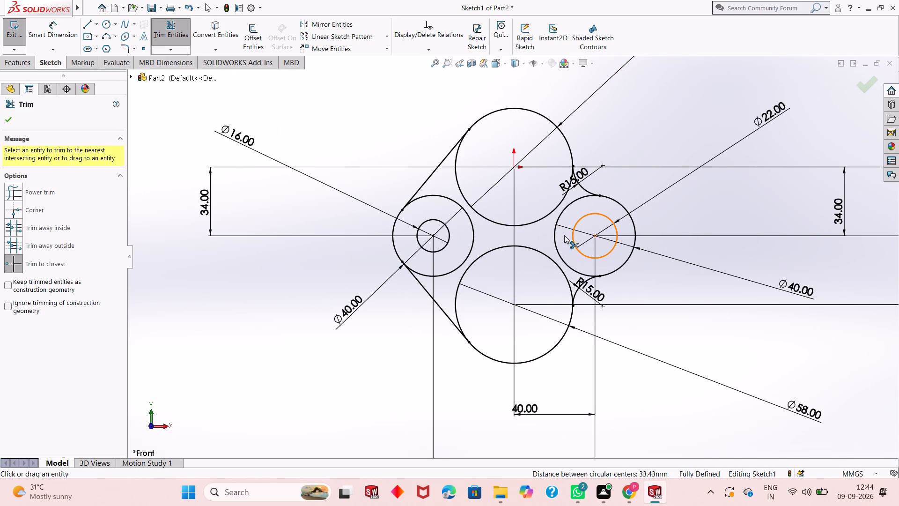
left_click(558, 227)
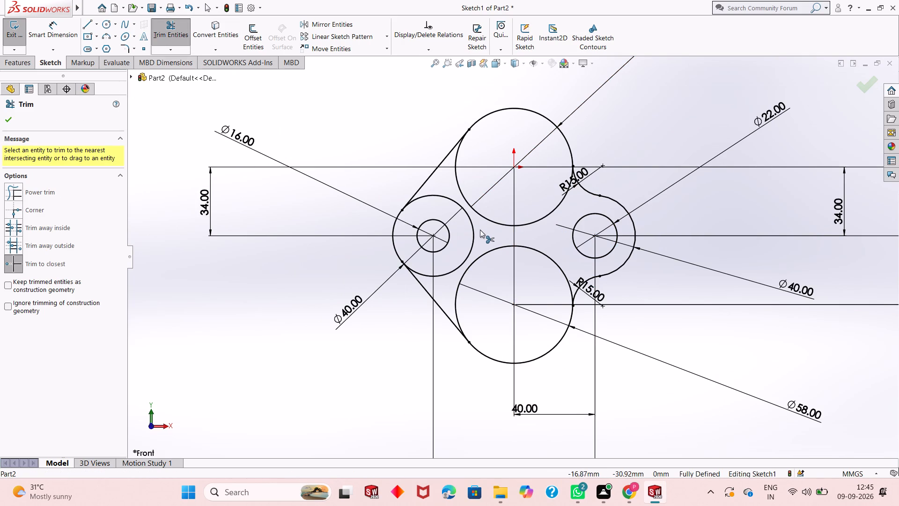
left_click(473, 240)
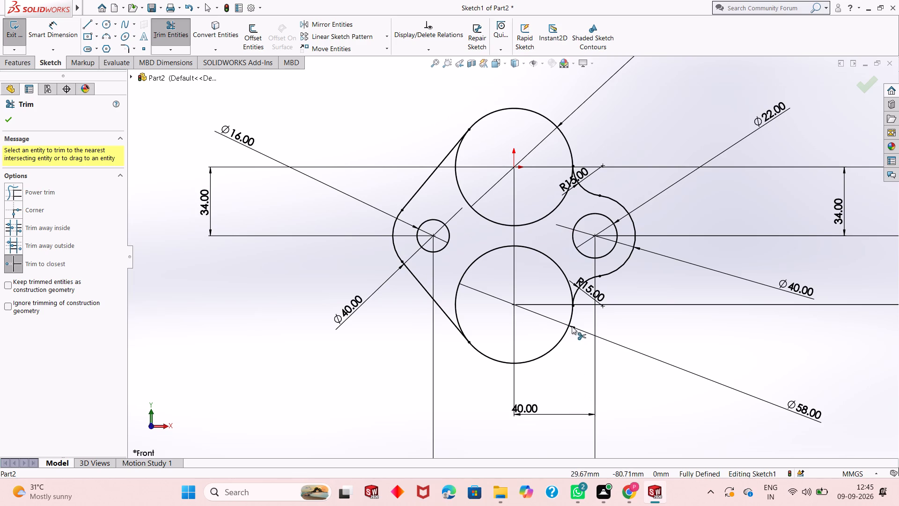
middle_click_drag(627, 312, 591, 335)
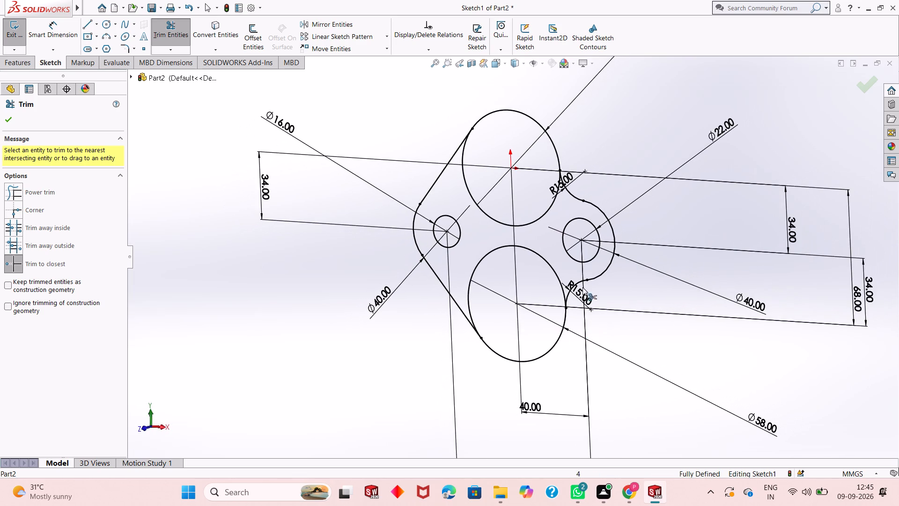
left_click(533, 219)
left_click(530, 248)
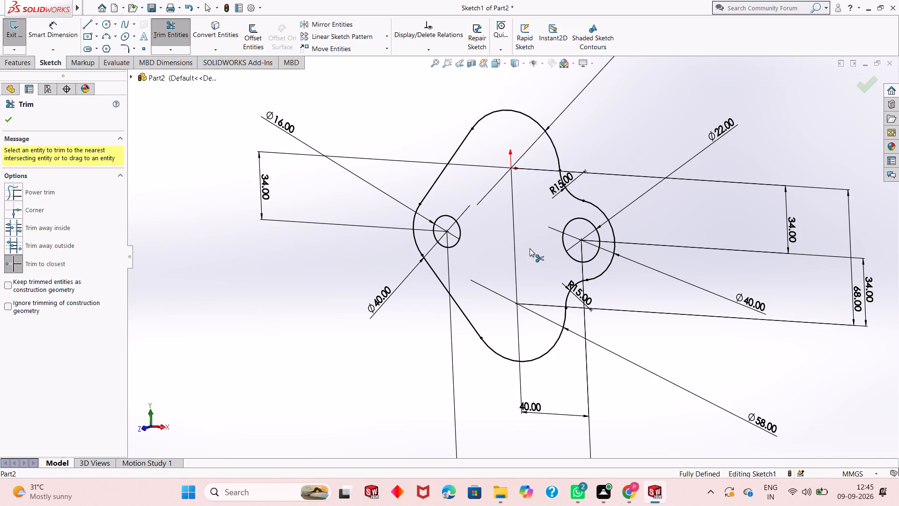
middle_click_drag(599, 331, 628, 323)
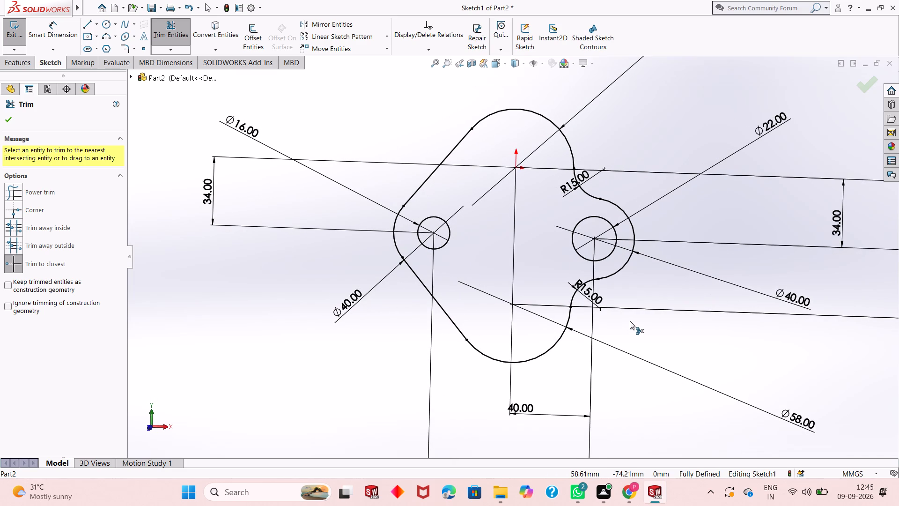
right_click(383, 330)
left_click(398, 364)
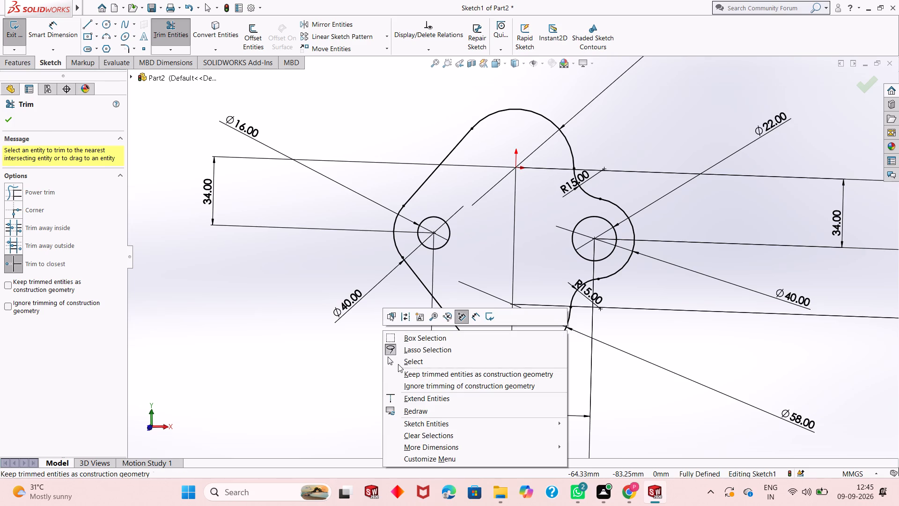
Examine the trimmed sketch profile from several angles, checking the outline, the two holes and the dimensions.
scroll(465, 282, "up", 3)
scroll(513, 228, "down", 2)
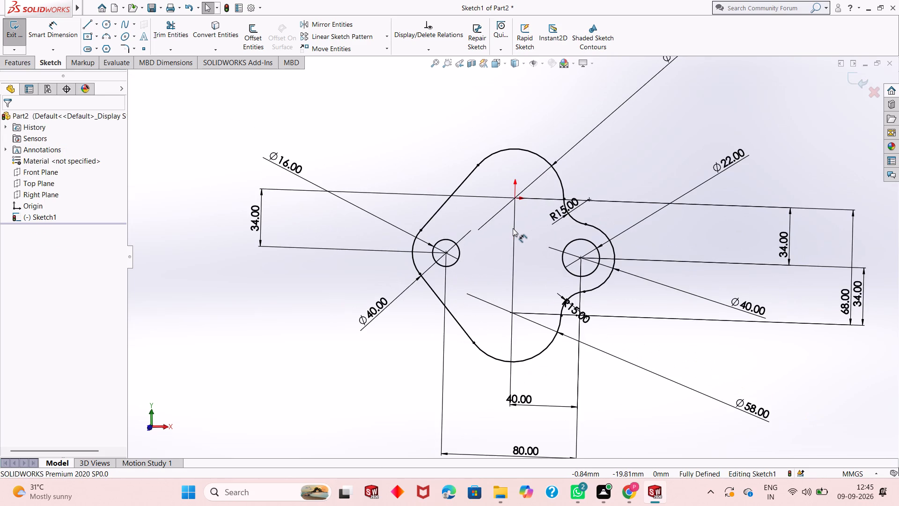
scroll(513, 245, "down", 2)
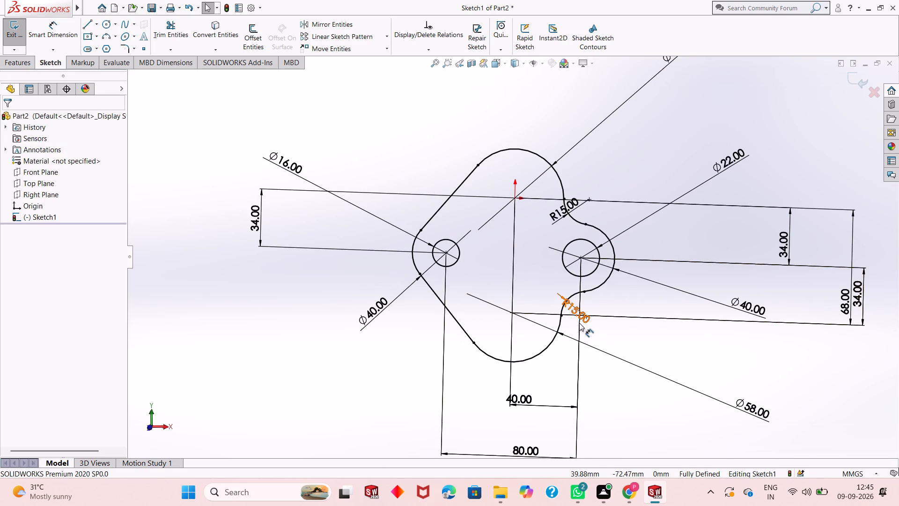
scroll(560, 328, "down", 2)
scroll(560, 328, "up", 1)
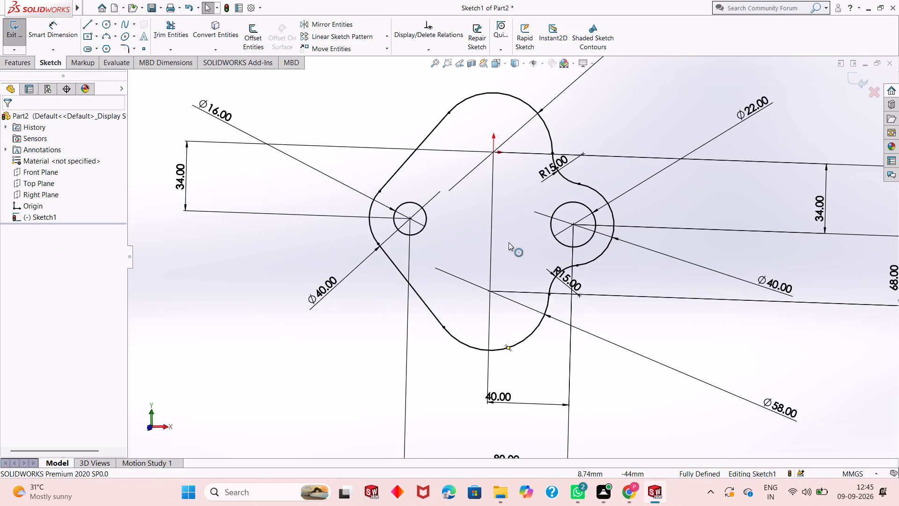
scroll(508, 242, "down", 2)
scroll(519, 240, "up", 5)
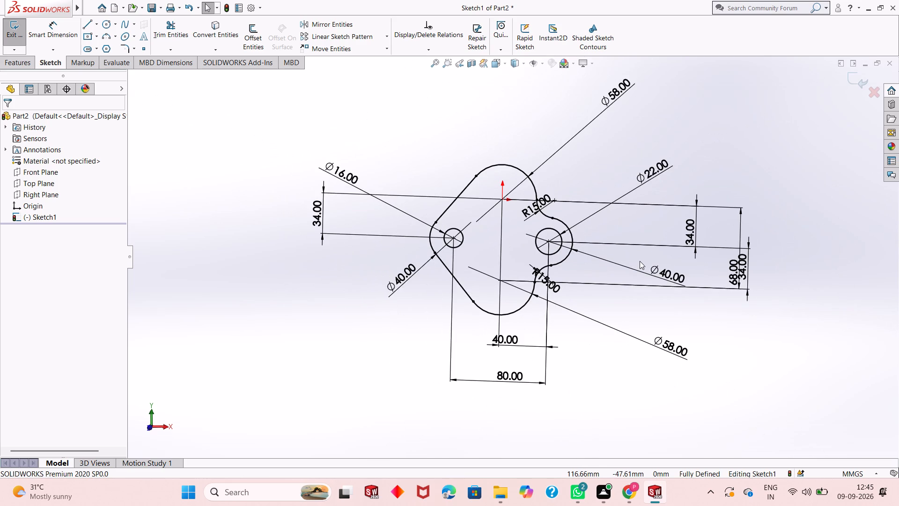
middle_click_drag(593, 234, 479, 256)
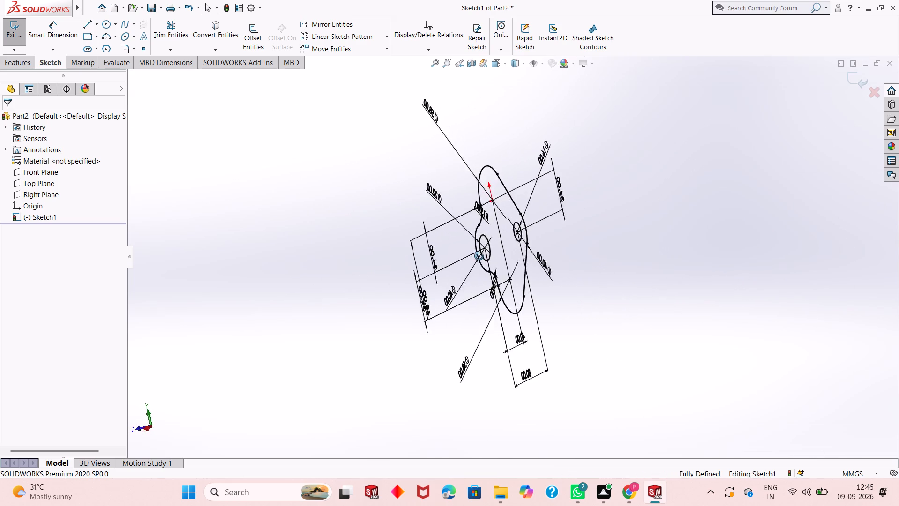
middle_click_drag(479, 256, 421, 263)
middle_click_drag(421, 263, 591, 230)
scroll(522, 236, "down", 3)
scroll(510, 225, "up", 3)
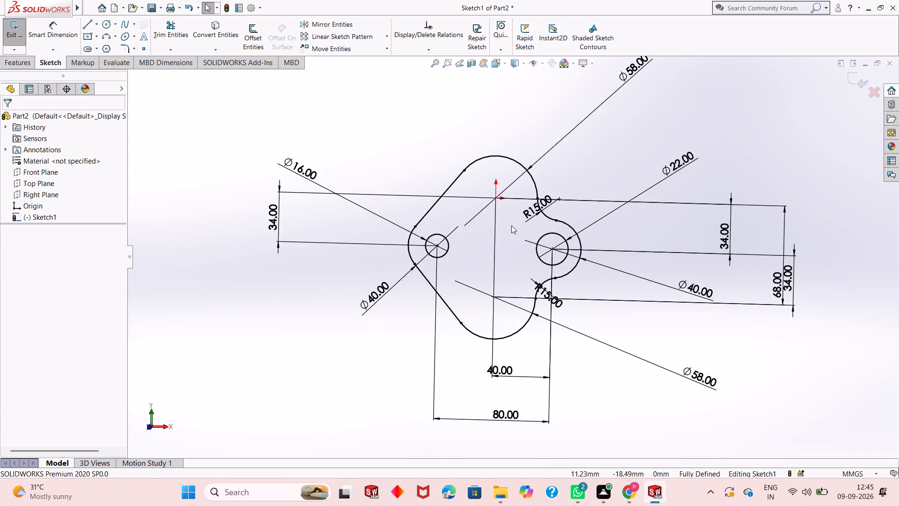
middle_click_drag(600, 225, 612, 191)
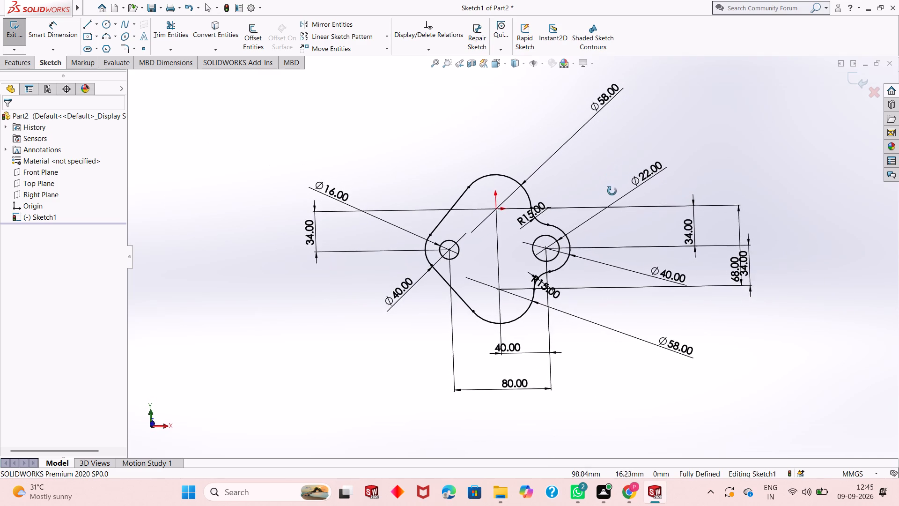
middle_click_drag(612, 191, 590, 224)
middle_click_drag(588, 229, 612, 221)
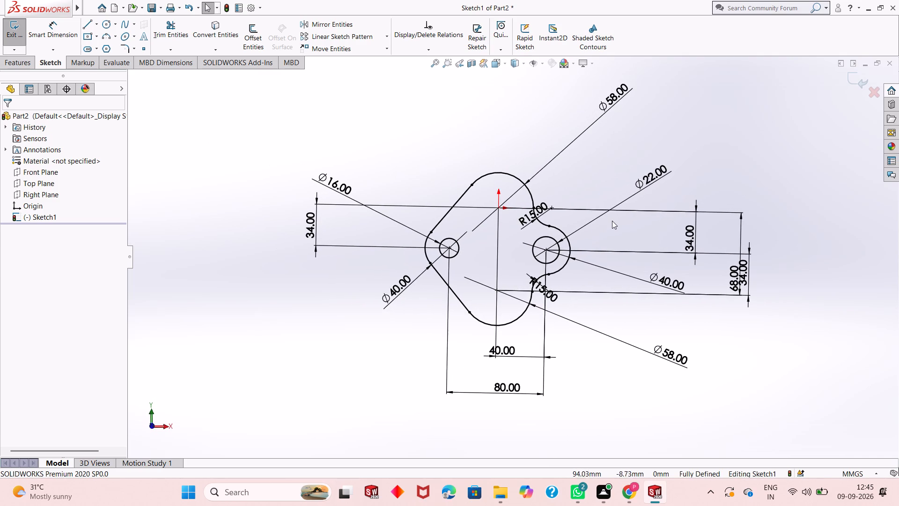
scroll(475, 234, "down", 4)
scroll(427, 280, "down", 4)
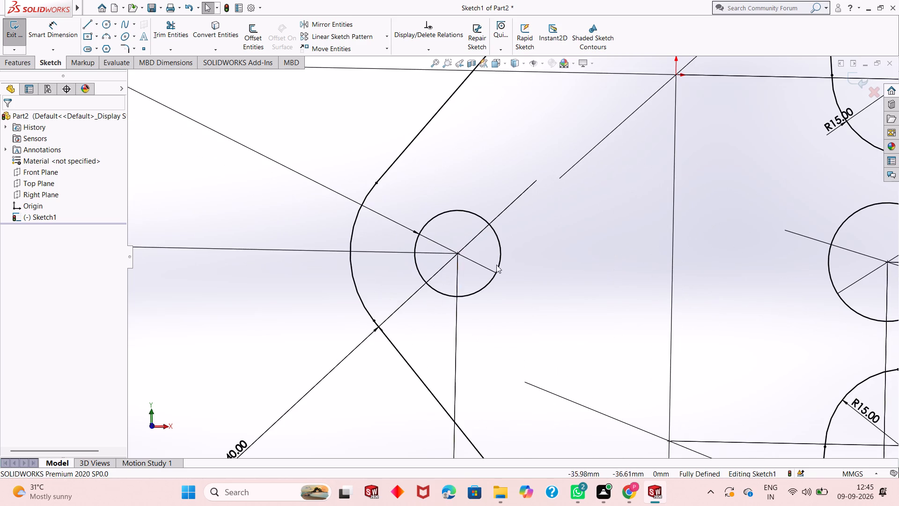
scroll(497, 262, "up", 4)
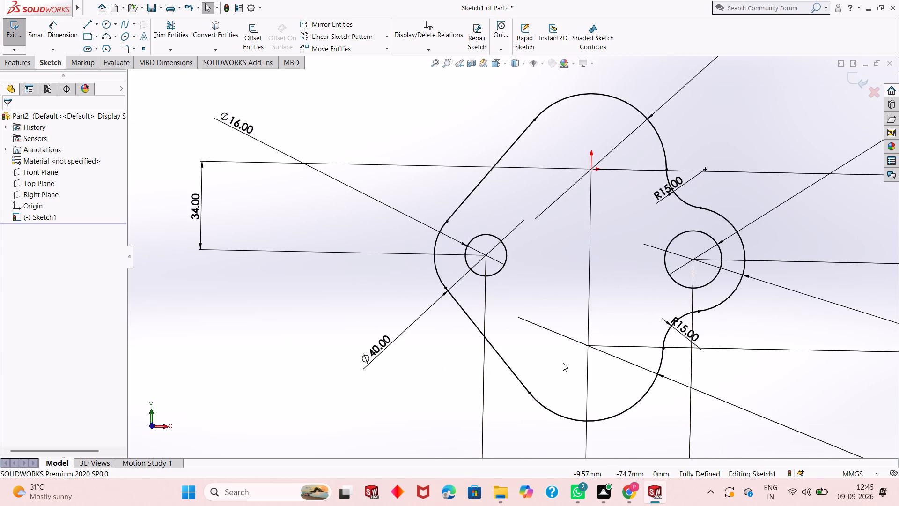
scroll(563, 363, "up", 2)
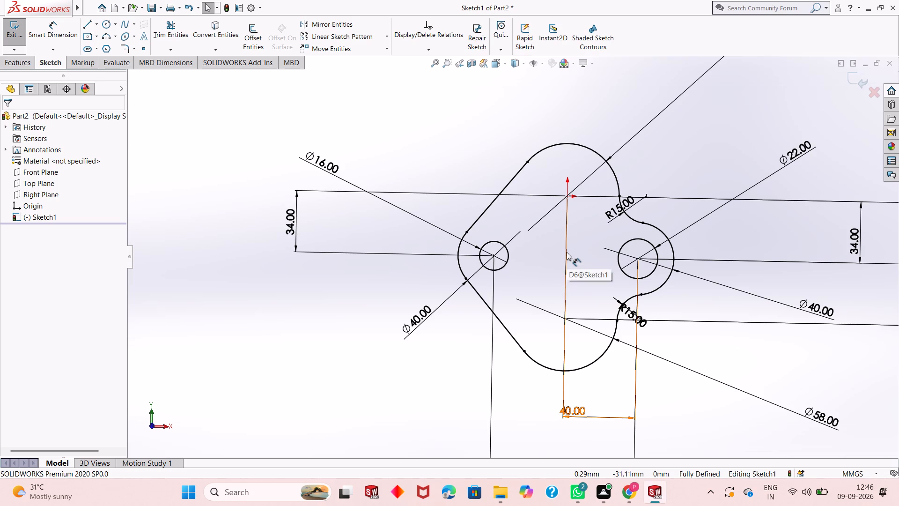
scroll(567, 252, "down", 6)
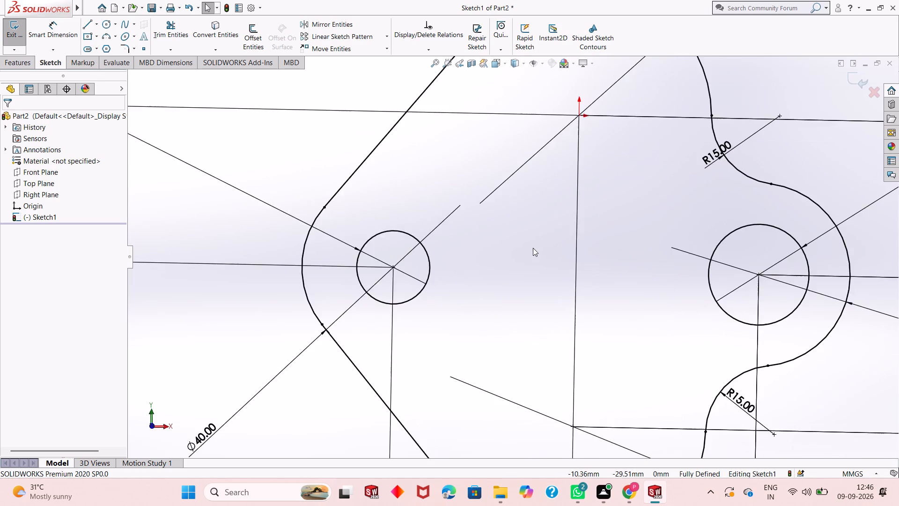
scroll(533, 248, "up", 5)
scroll(567, 274, "down", 3)
scroll(558, 286, "up", 3)
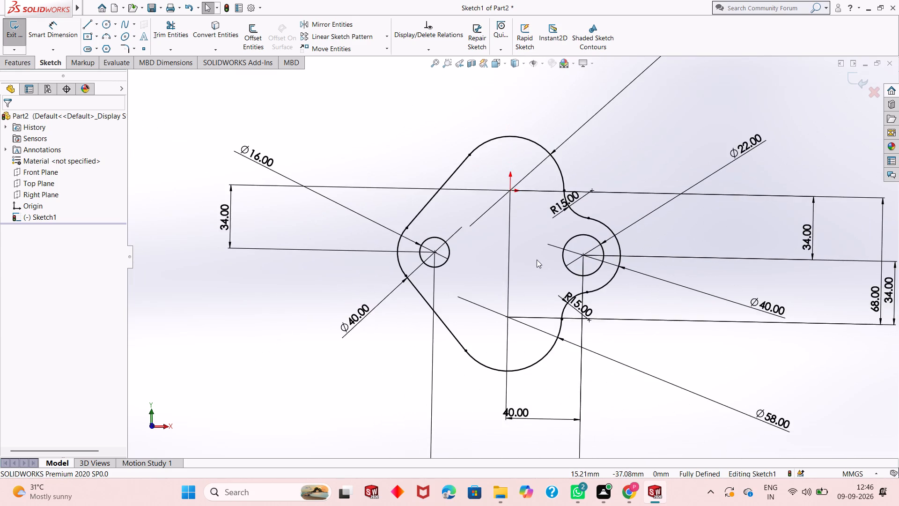
scroll(537, 260, "down", 1)
Extrude the sketch profile as a boss with a Mid Plane end condition and a depth of 14 mm.
left_click(12, 61)
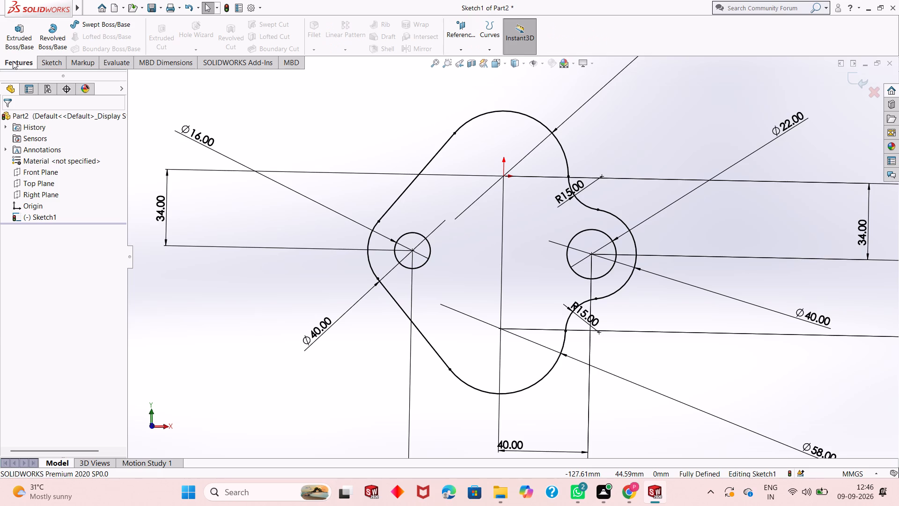
left_click(18, 41)
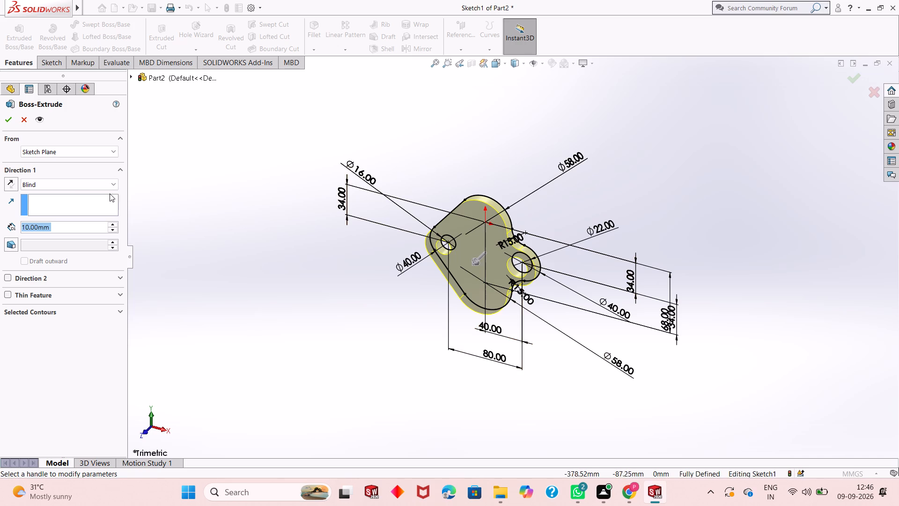
left_click(75, 187)
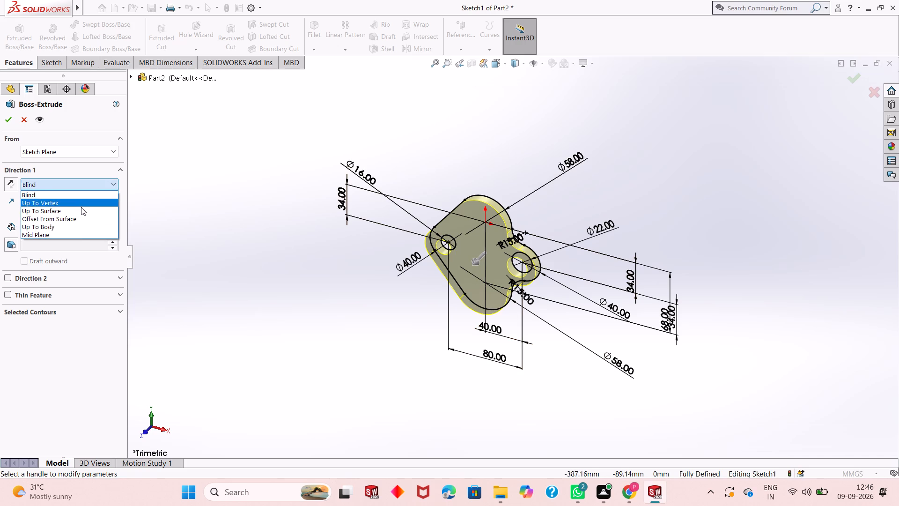
left_click(81, 234)
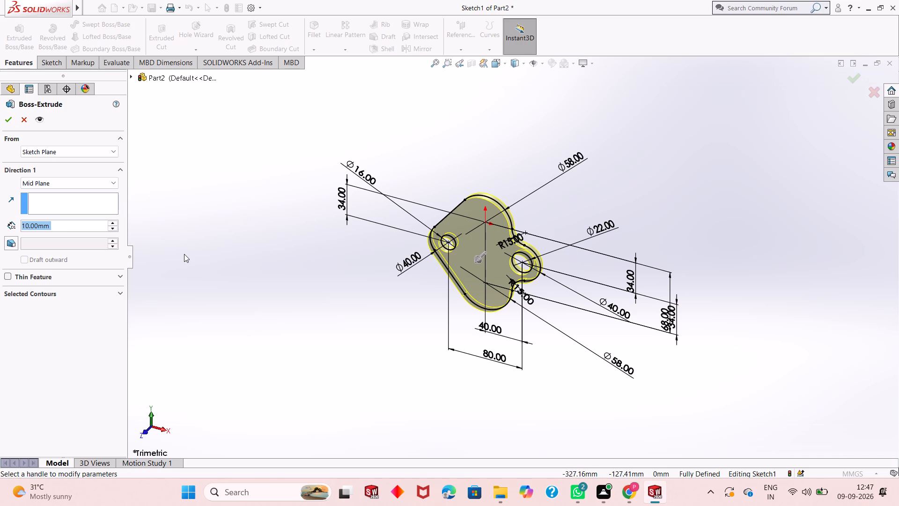
type("14")
key("Return")
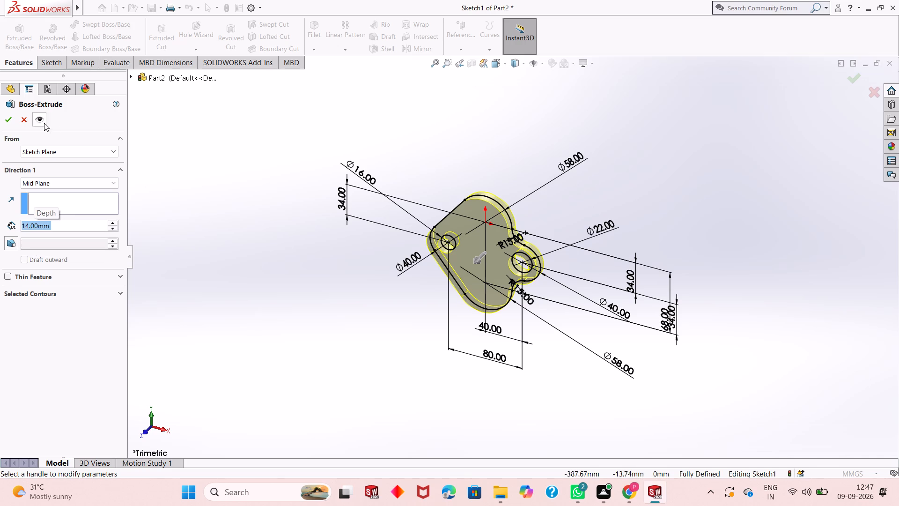
left_click(10, 120)
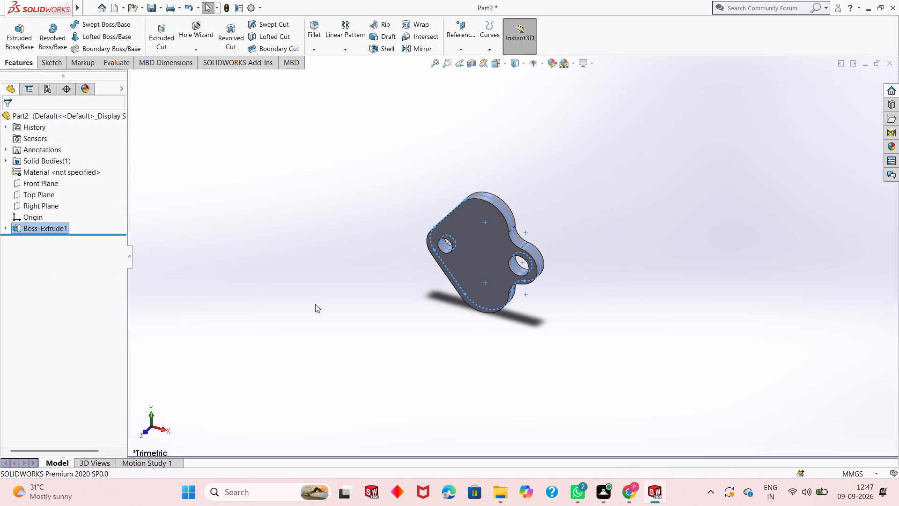
Inspect the extruded plate, including its front face, side edges and two through holes.
scroll(499, 208, "up", 1)
scroll(489, 232, "down", 4)
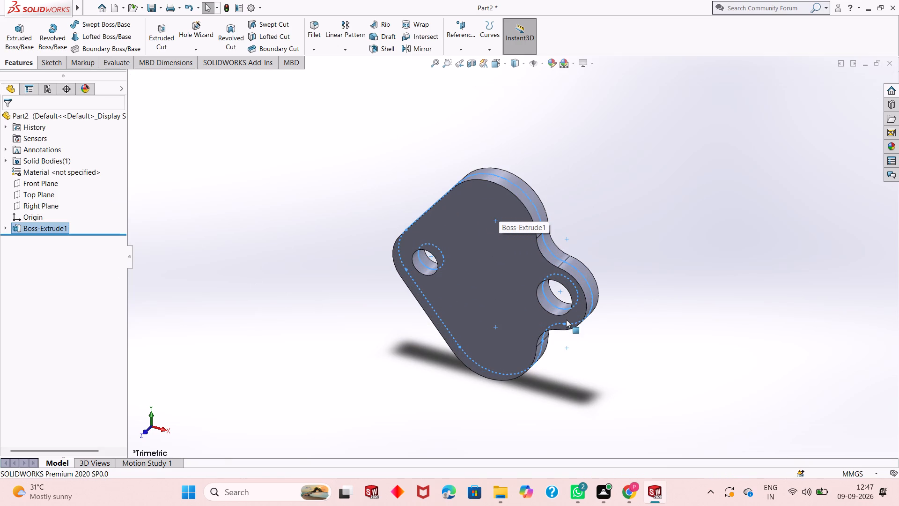
key("Escape")
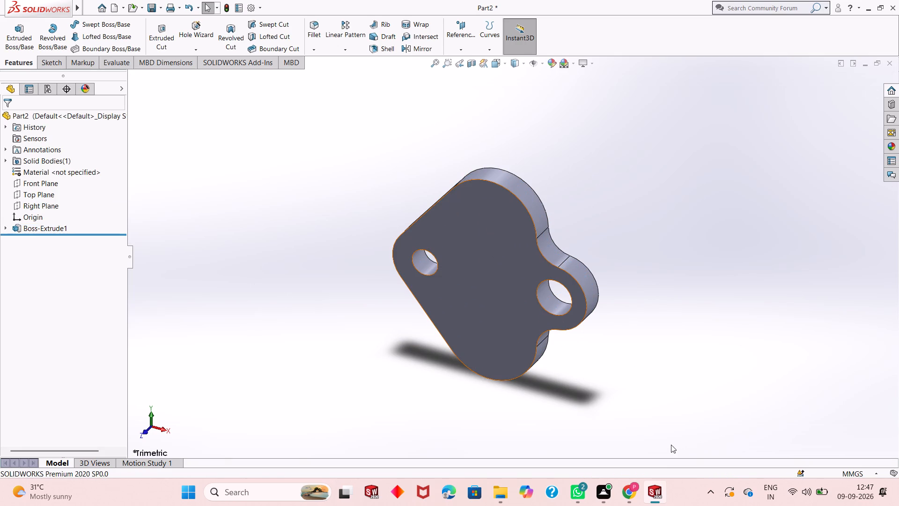
scroll(513, 256, "down", 2)
scroll(486, 312, "up", 1)
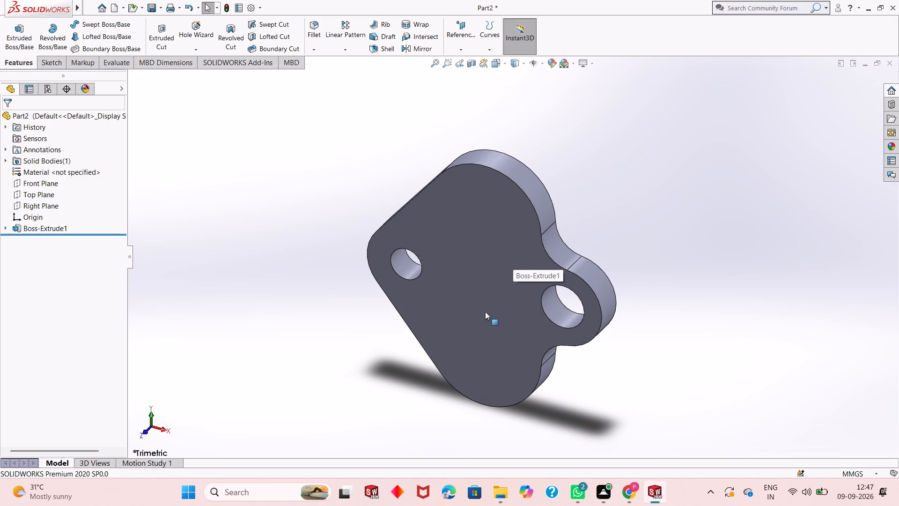
middle_click_drag(493, 300, 496, 266)
scroll(496, 265, "up", 2)
scroll(496, 252, "down", 5)
scroll(503, 265, "up", 3)
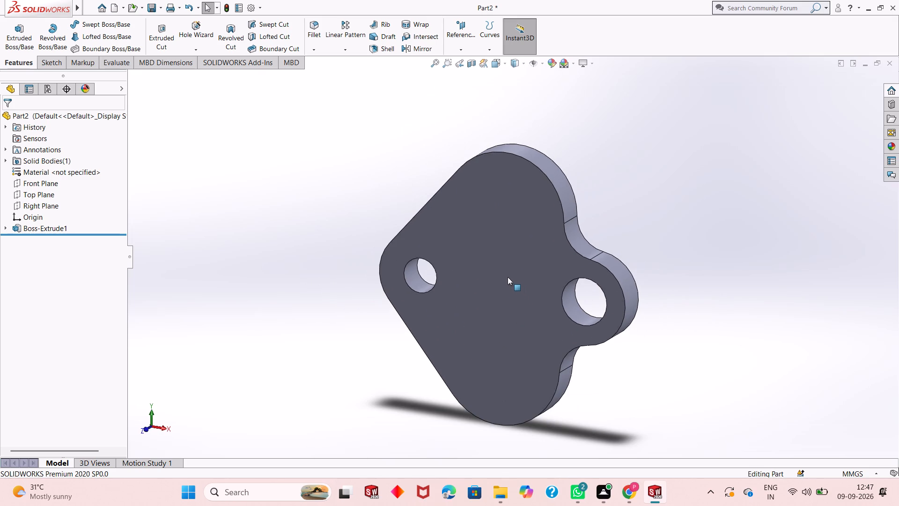
scroll(508, 259, "down", 2)
scroll(508, 259, "up", 2)
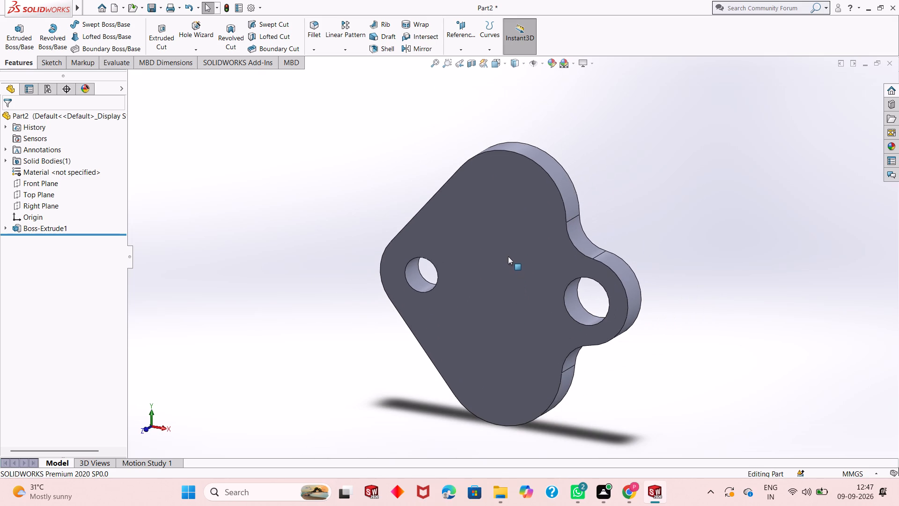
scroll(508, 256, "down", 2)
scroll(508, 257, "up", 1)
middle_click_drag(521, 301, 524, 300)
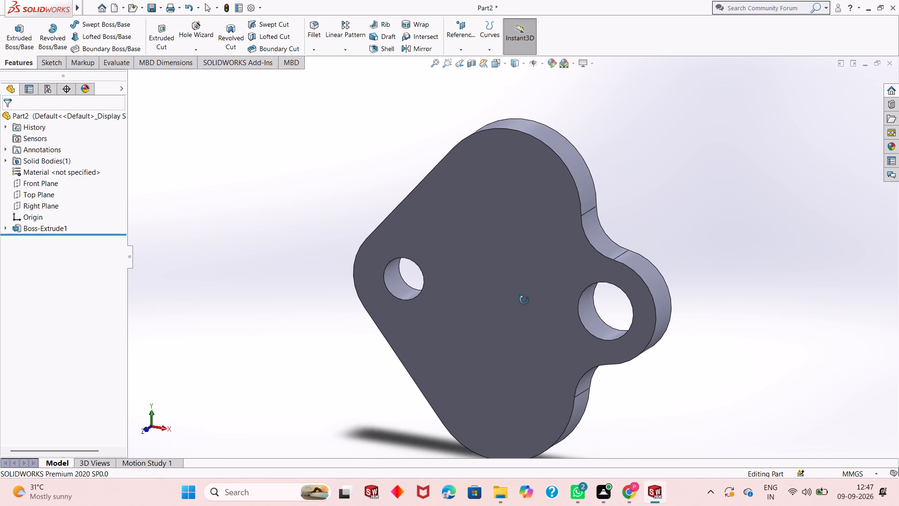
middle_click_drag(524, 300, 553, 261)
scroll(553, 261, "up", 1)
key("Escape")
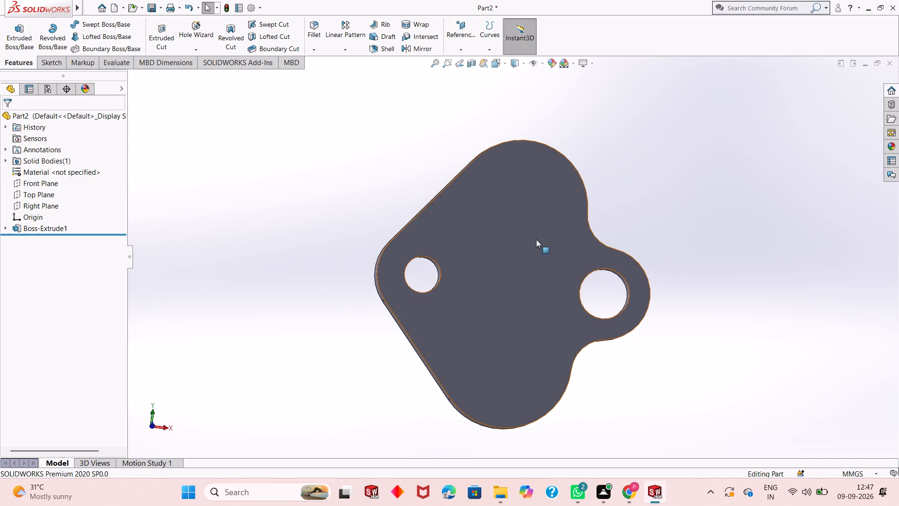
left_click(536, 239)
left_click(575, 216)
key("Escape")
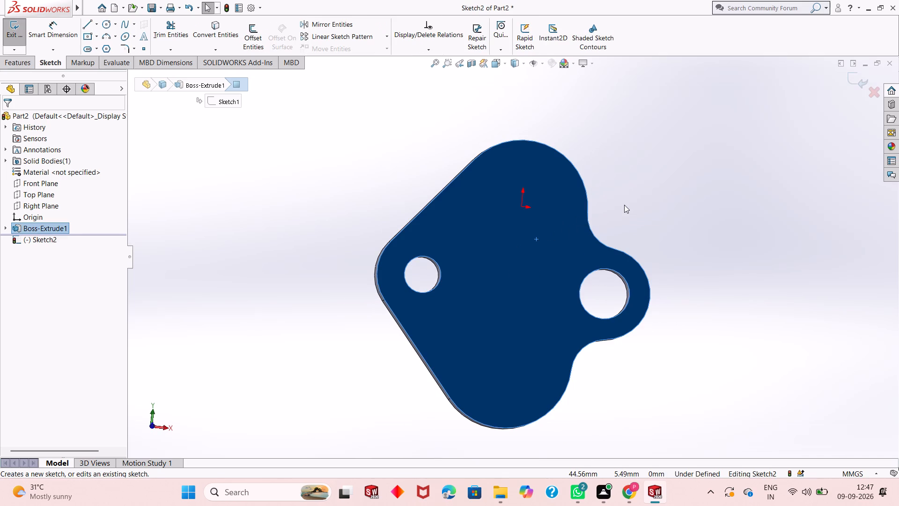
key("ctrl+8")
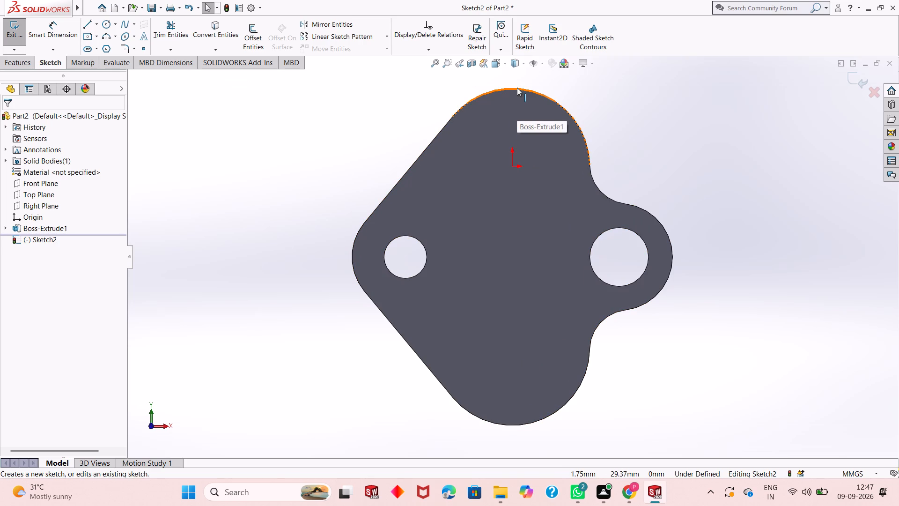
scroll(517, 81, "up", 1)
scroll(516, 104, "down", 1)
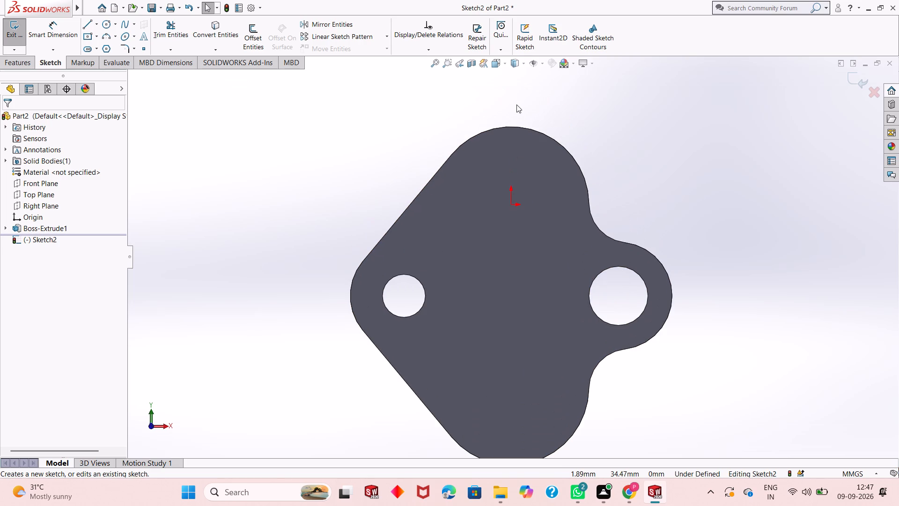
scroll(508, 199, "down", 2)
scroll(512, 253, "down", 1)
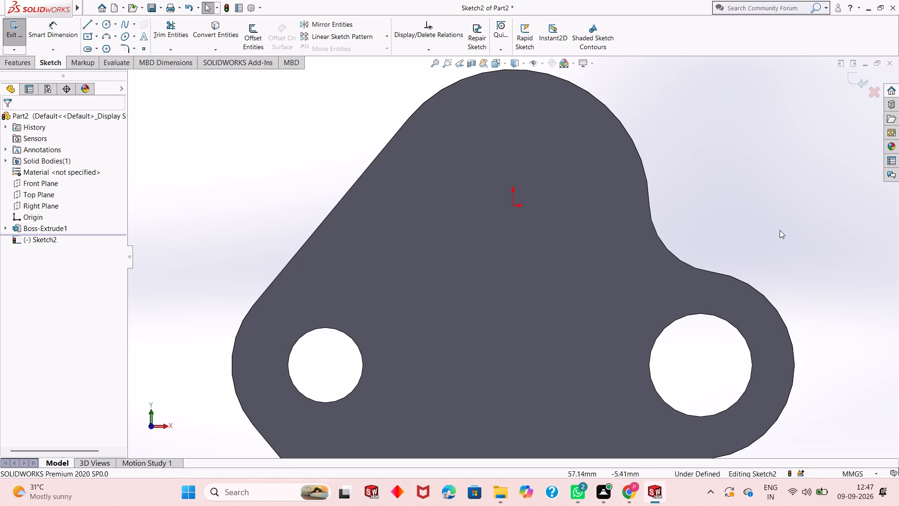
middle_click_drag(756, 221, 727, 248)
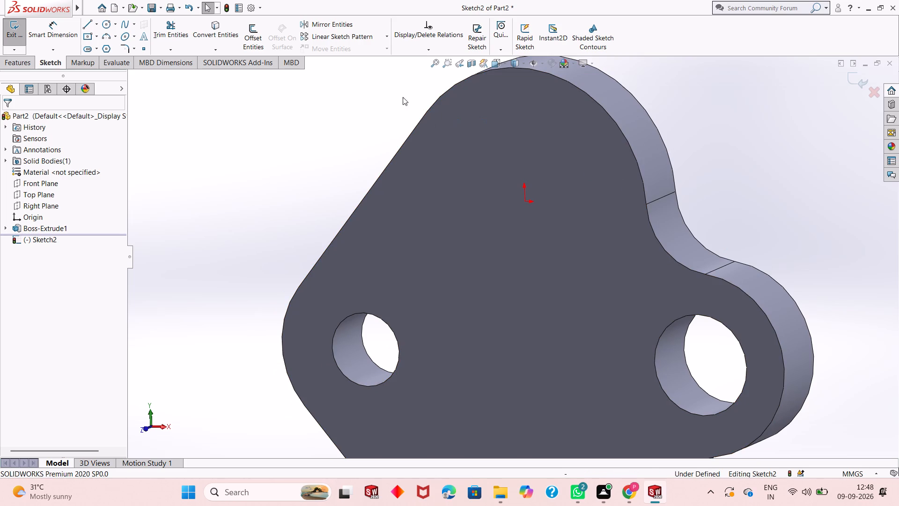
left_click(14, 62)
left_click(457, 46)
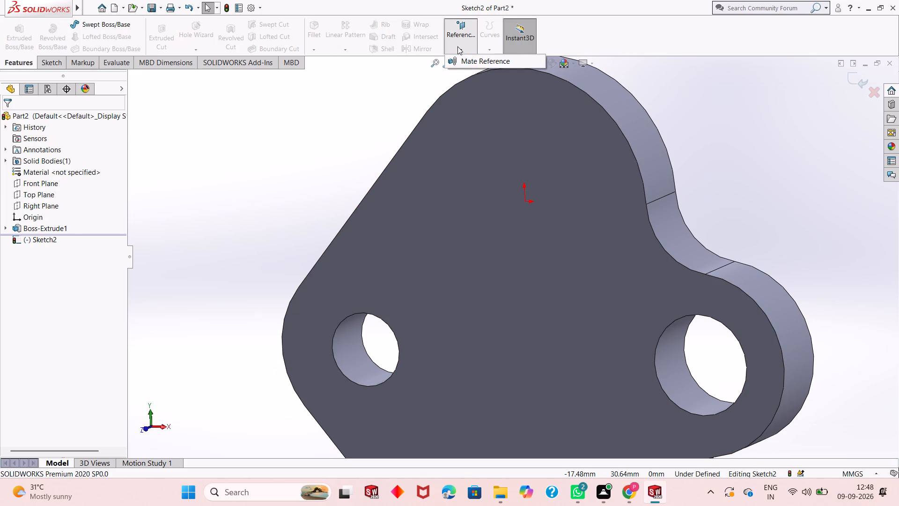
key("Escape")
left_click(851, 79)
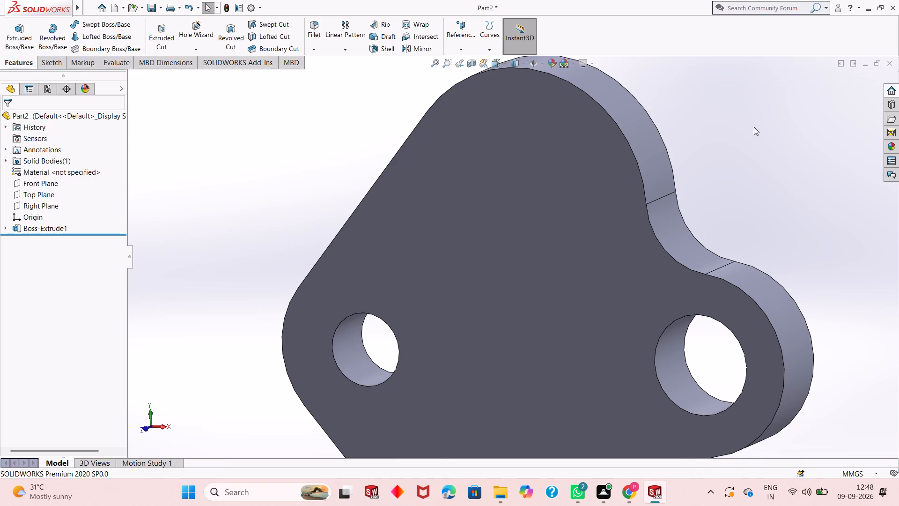
Create a reference plane offset 0 mm from the Front Plane.
scroll(547, 215, "up", 2)
scroll(567, 266, "up", 2)
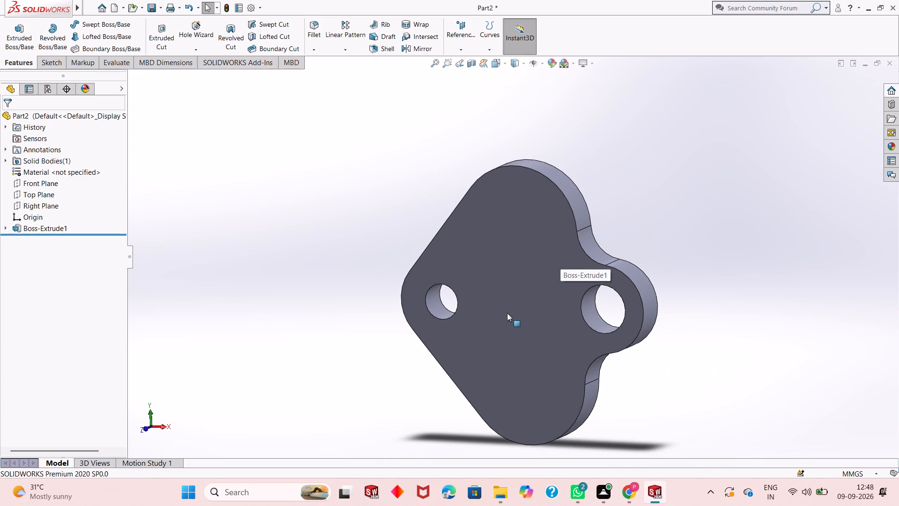
scroll(506, 313, "down", 1)
scroll(522, 273, "up", 2)
scroll(537, 303, "down", 1)
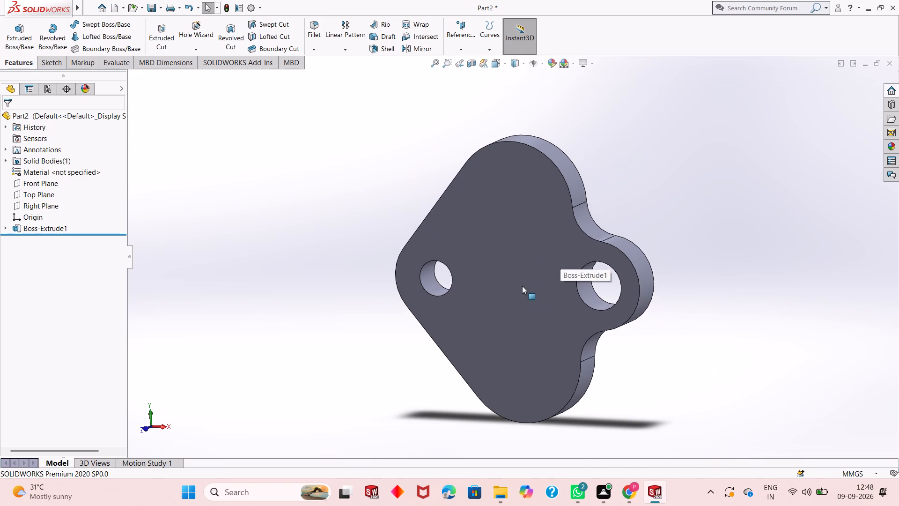
scroll(522, 285, "down", 1)
scroll(507, 257, "up", 1)
scroll(492, 259, "down", 1)
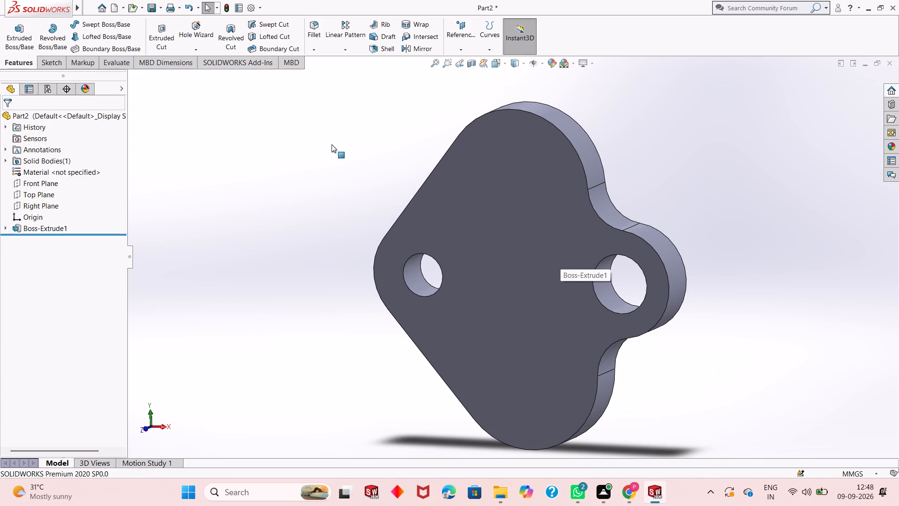
left_click(456, 46)
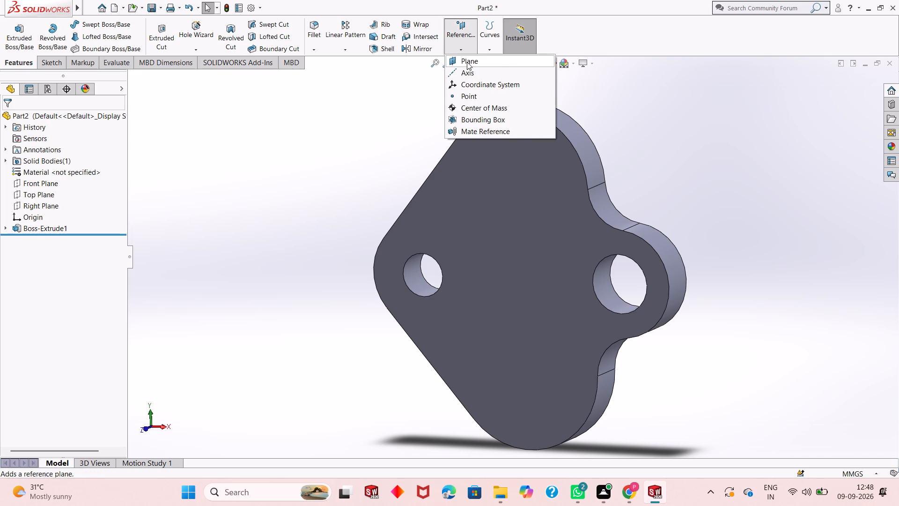
left_click(468, 63)
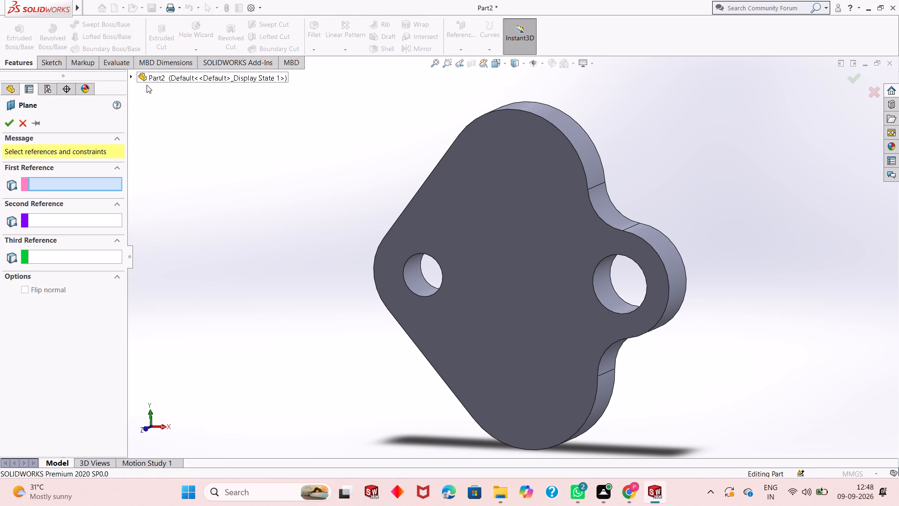
left_click(147, 75)
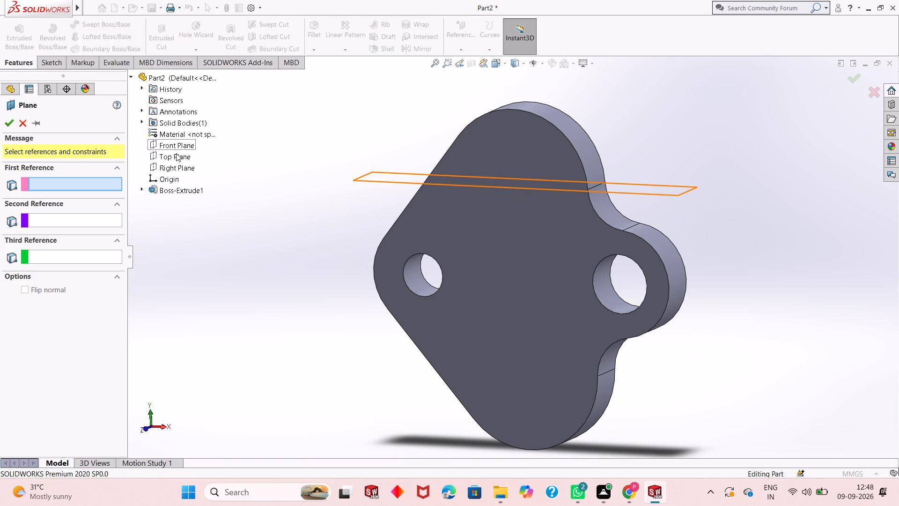
left_click(179, 147)
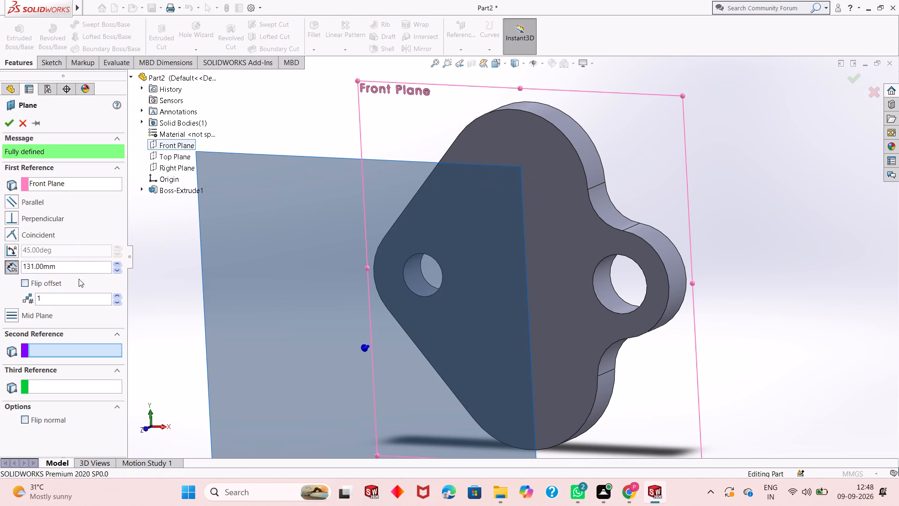
double_click(74, 264)
key("0")
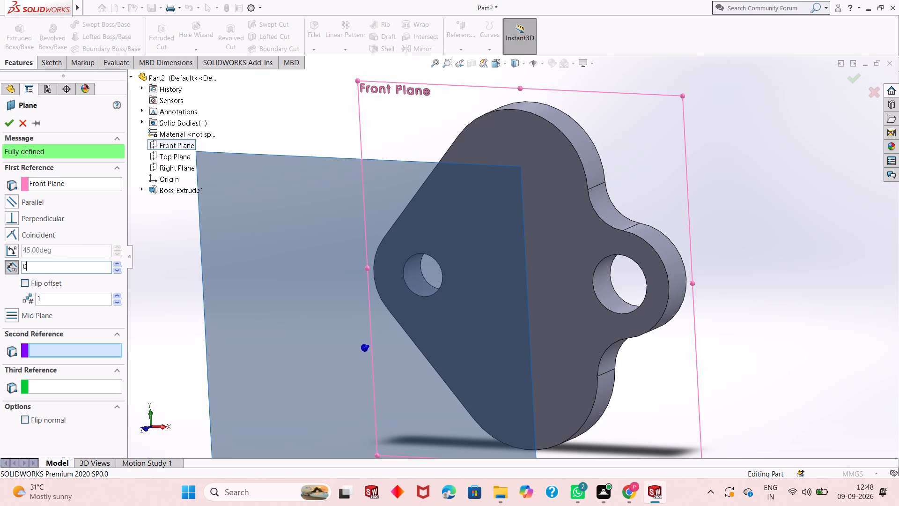
key("Return")
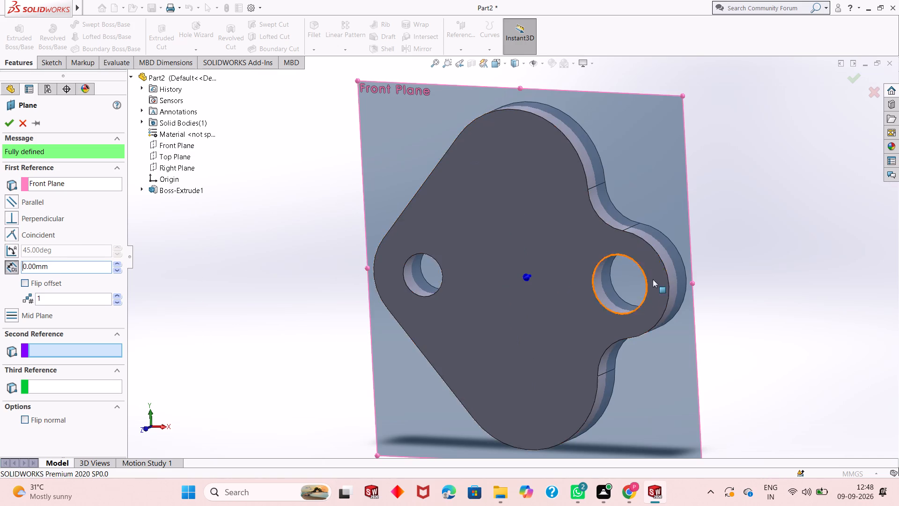
middle_click_drag(713, 278, 670, 299)
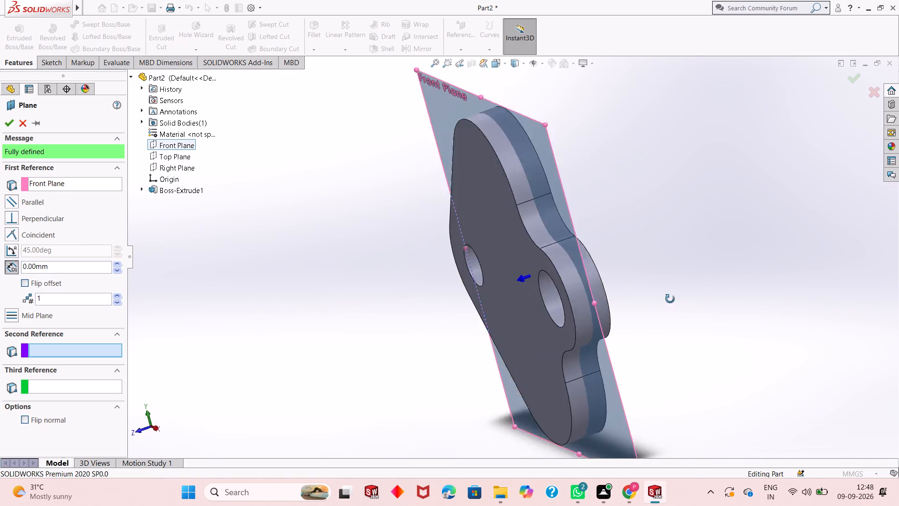
middle_click_drag(670, 299, 756, 247)
middle_click_drag(756, 247, 740, 256)
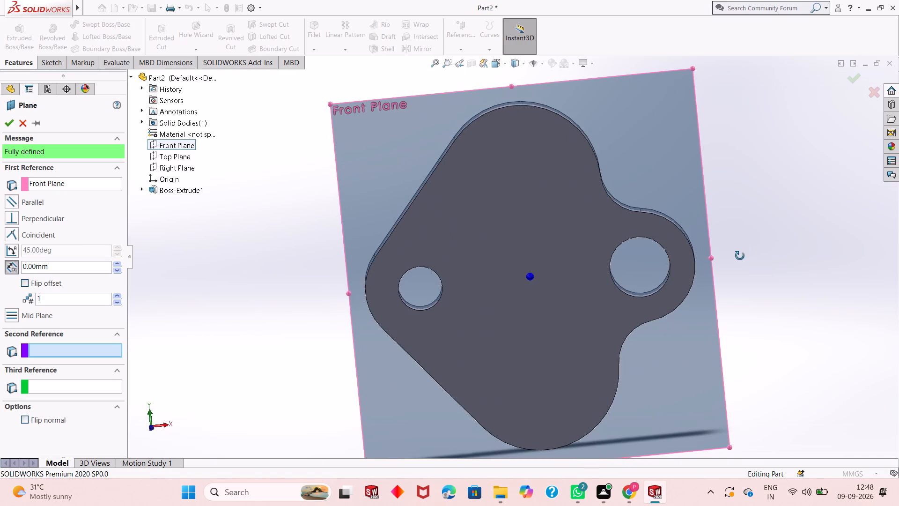
middle_click_drag(740, 256, 736, 259)
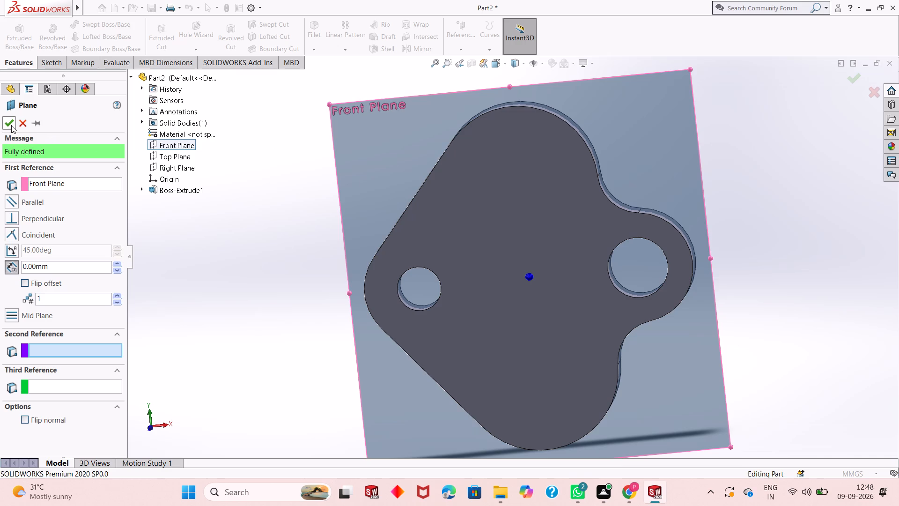
left_click(11, 125)
Start a sketch on the new reference plane and draw a circle of about 24 mm radius centred on the origin.
scroll(514, 202, "down", 3)
scroll(514, 202, "up", 2)
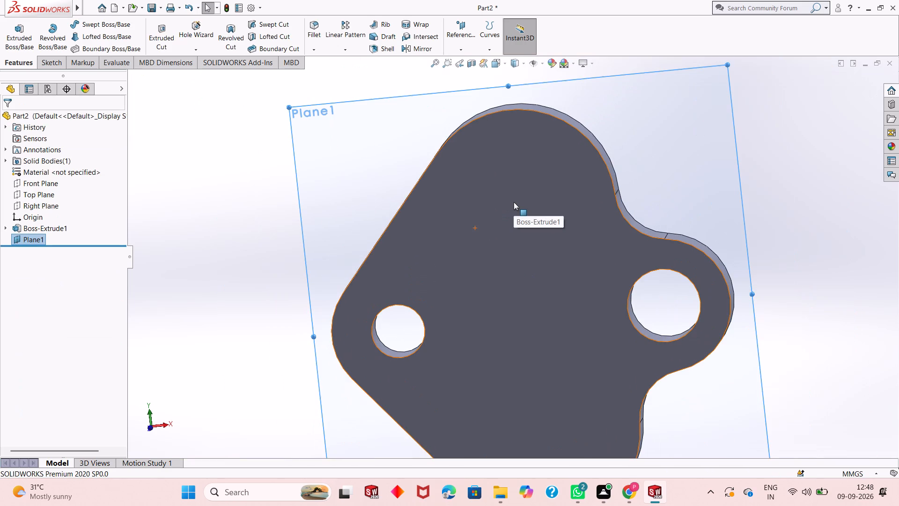
left_click(356, 148)
left_click(397, 124)
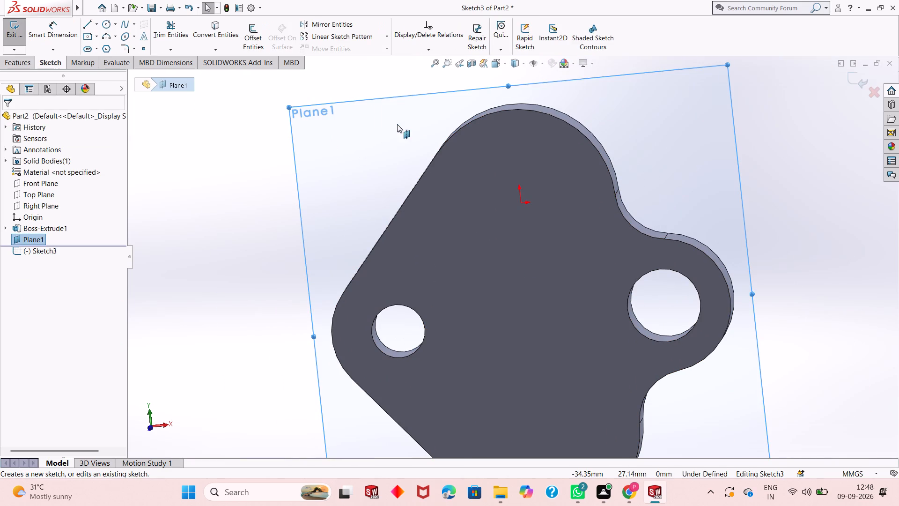
left_click(107, 27)
middle_click_drag(495, 267, 528, 248)
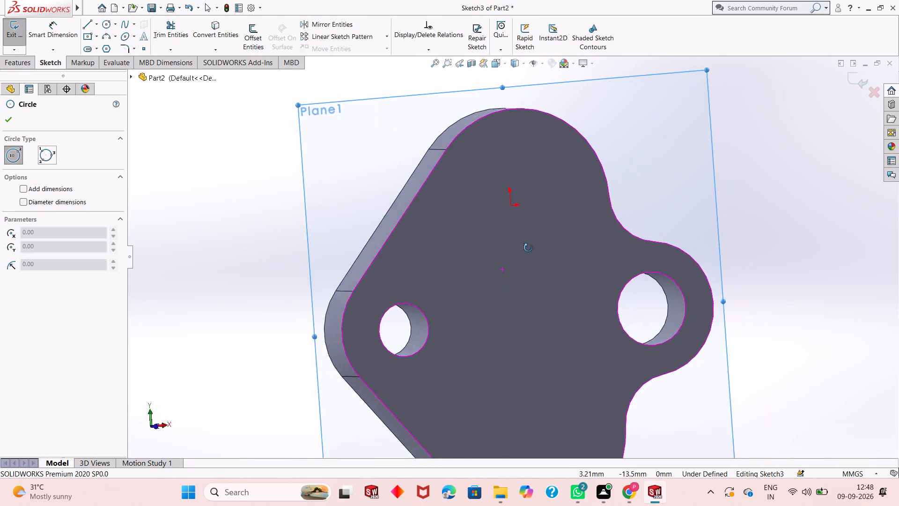
middle_click_drag(528, 248, 574, 242)
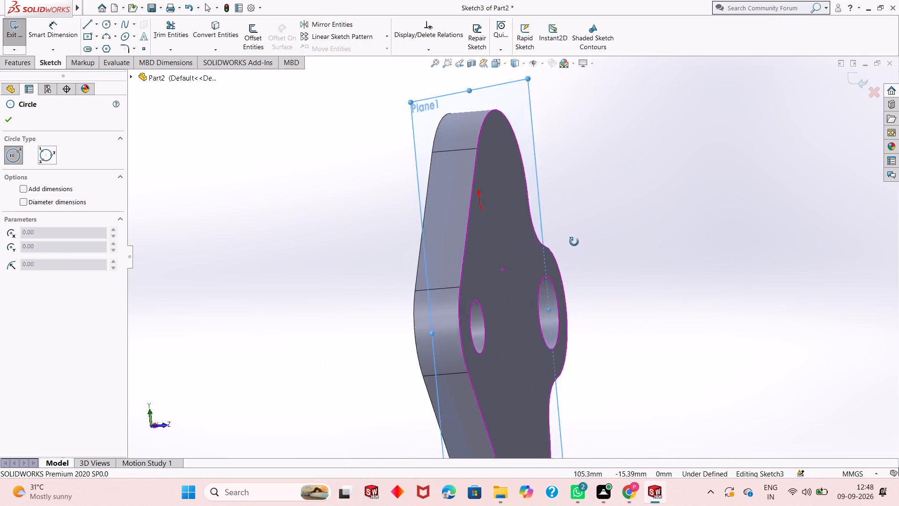
middle_click_drag(574, 242, 513, 246)
scroll(516, 206, "down", 3)
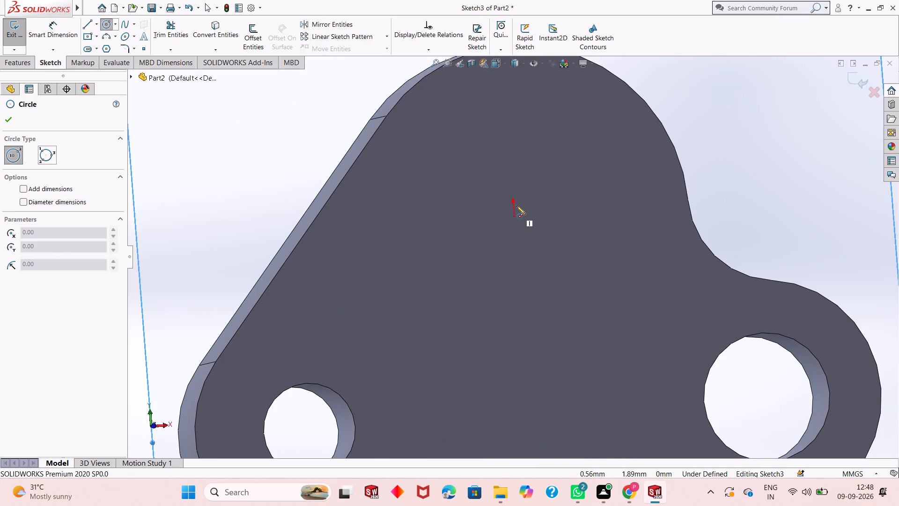
left_click(516, 217)
scroll(520, 215, "up", 2)
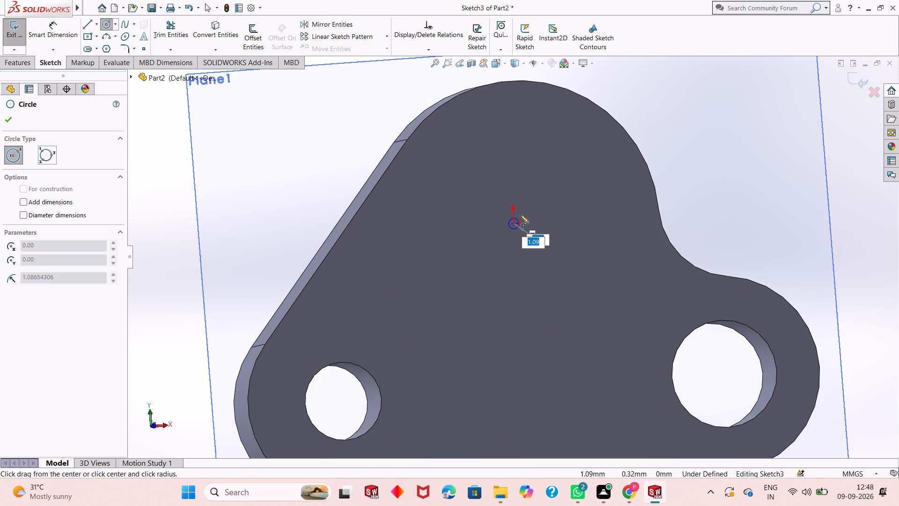
left_click(573, 155)
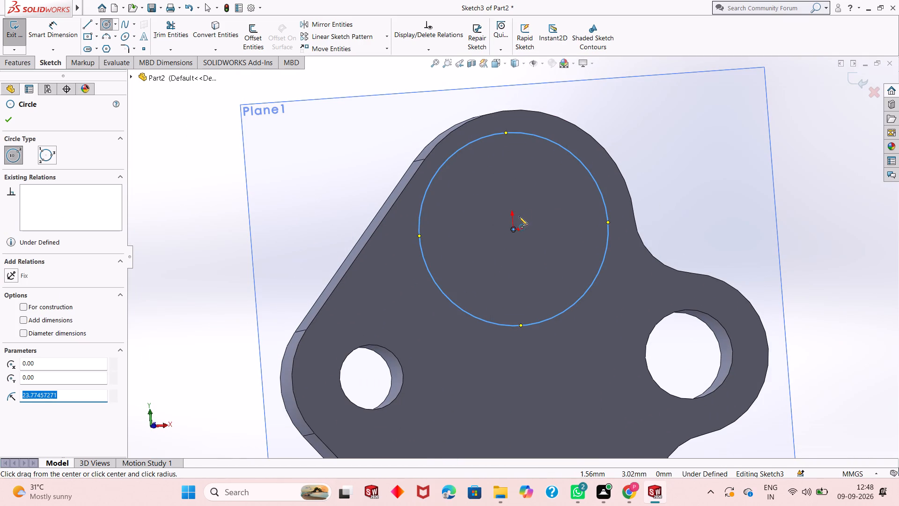
Draw a second circle of about 24 mm radius in the plate's lower lobe, centred about 66 mm directly below the origin.
scroll(519, 244, "up", 5)
scroll(519, 374, "down", 2)
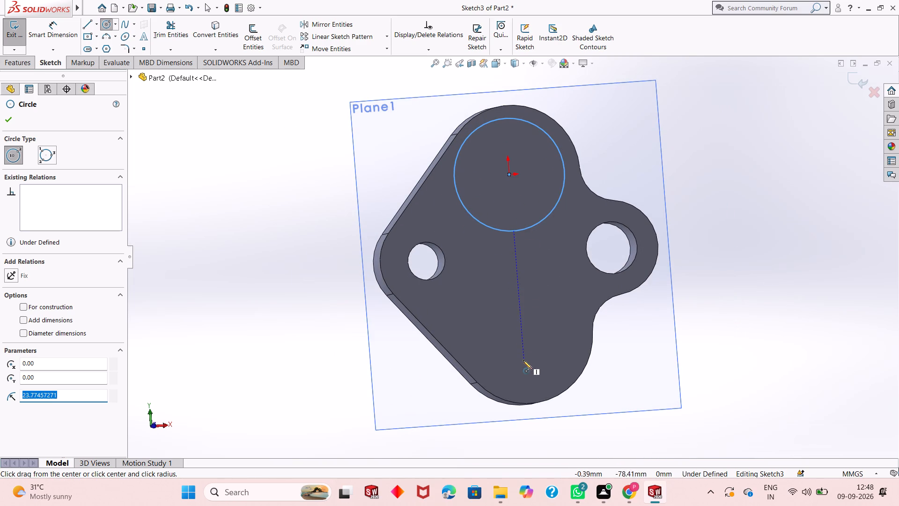
left_click(522, 330)
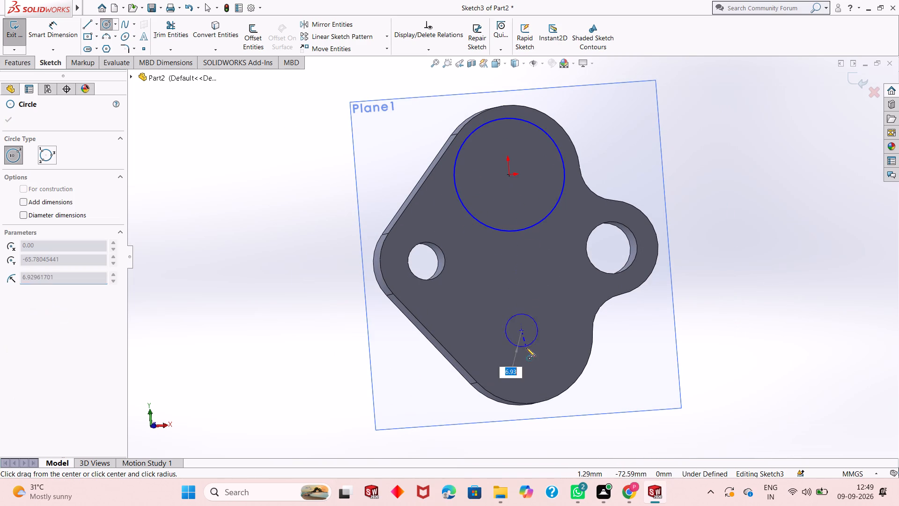
left_click(538, 384)
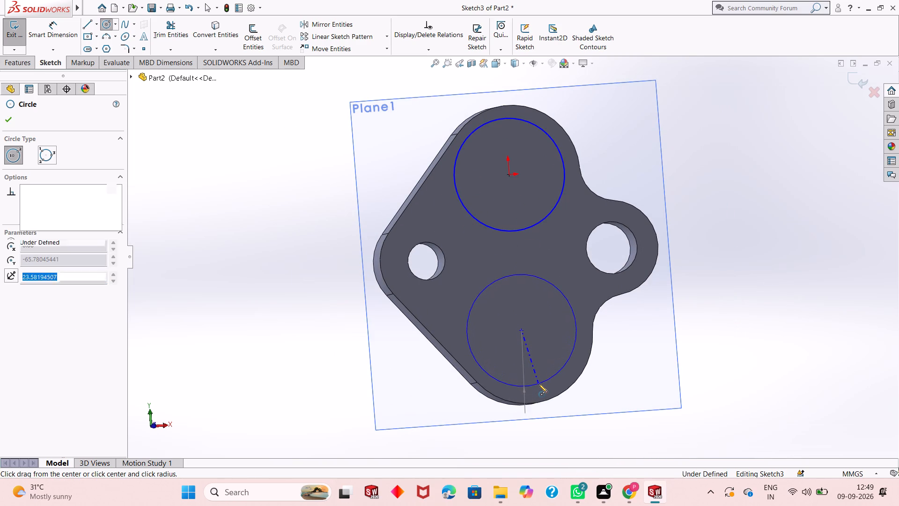
key("Escape")
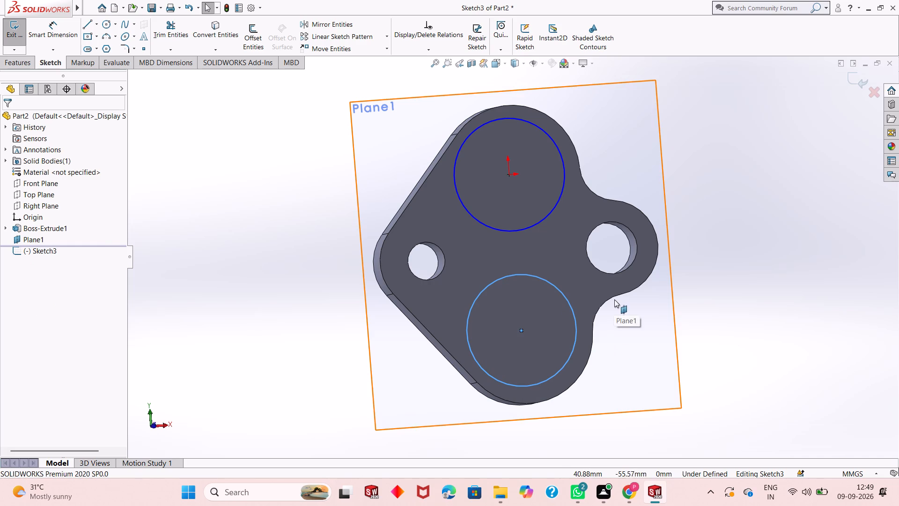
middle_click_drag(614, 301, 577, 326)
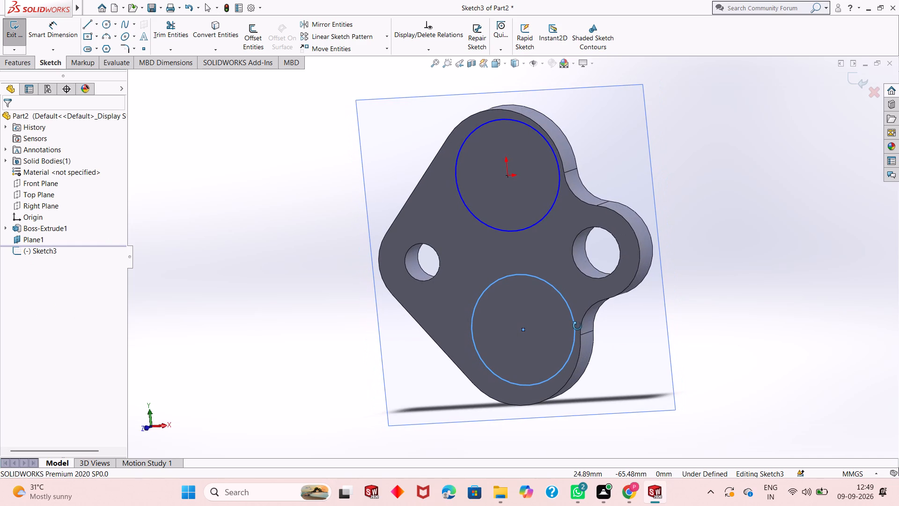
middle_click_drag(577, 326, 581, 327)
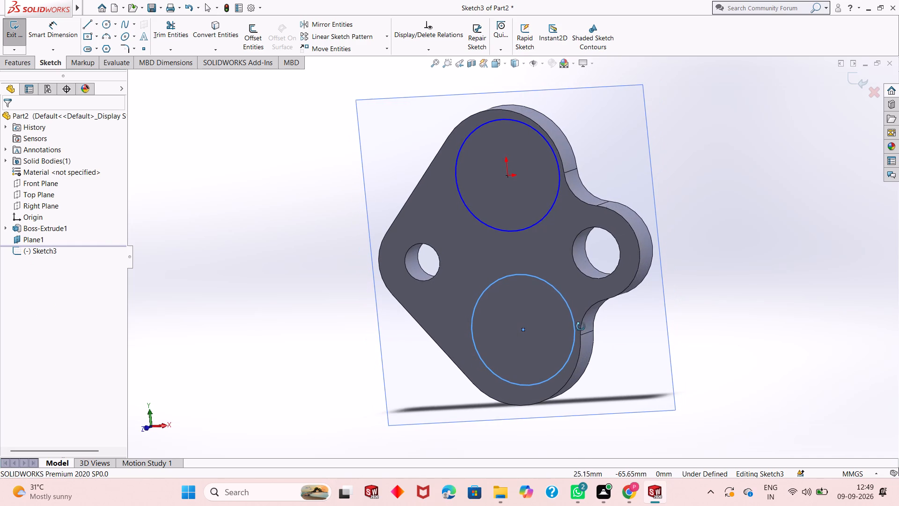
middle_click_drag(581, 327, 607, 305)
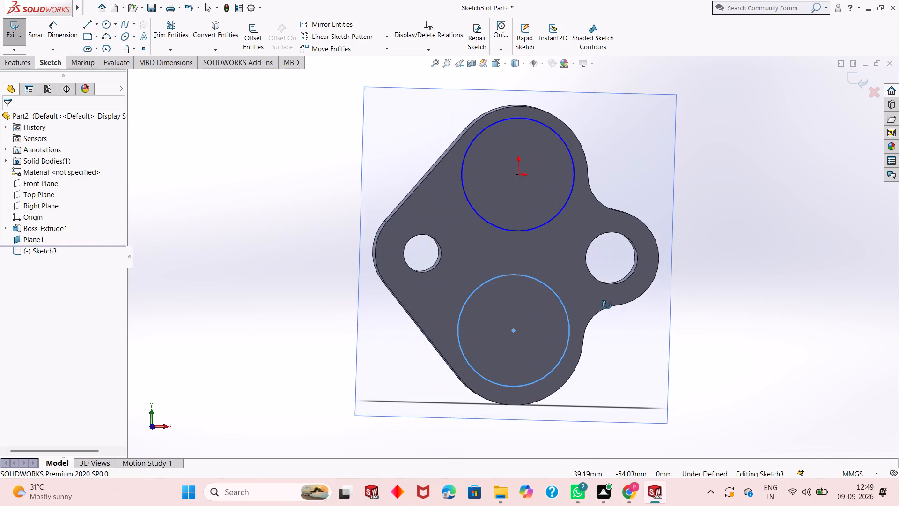
Dimension the circle centred on the origin to a 58 mm diameter.
middle_click_drag(607, 305, 606, 305)
middle_click_drag(613, 290, 591, 295)
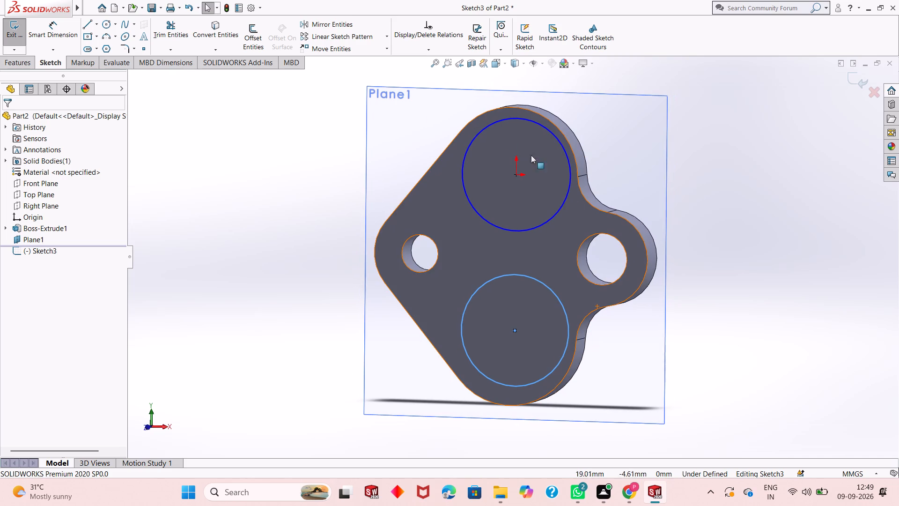
left_click(76, 27)
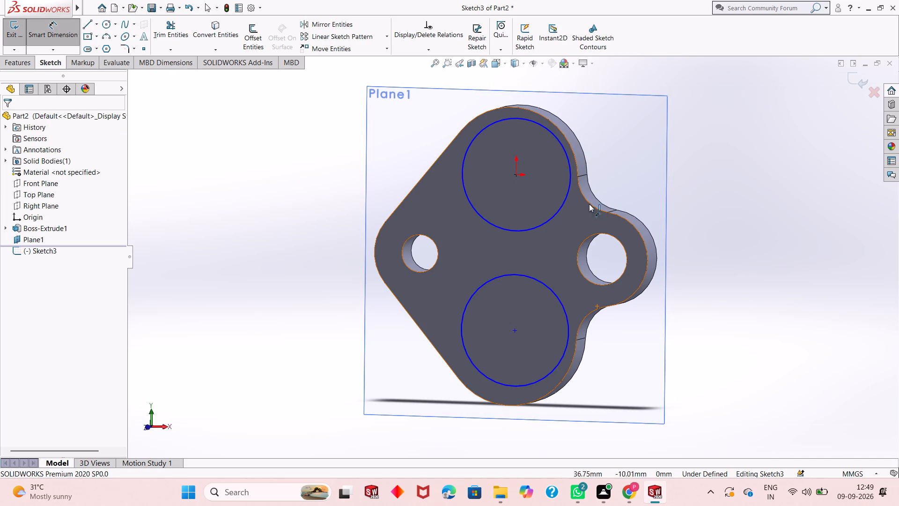
left_click(560, 209)
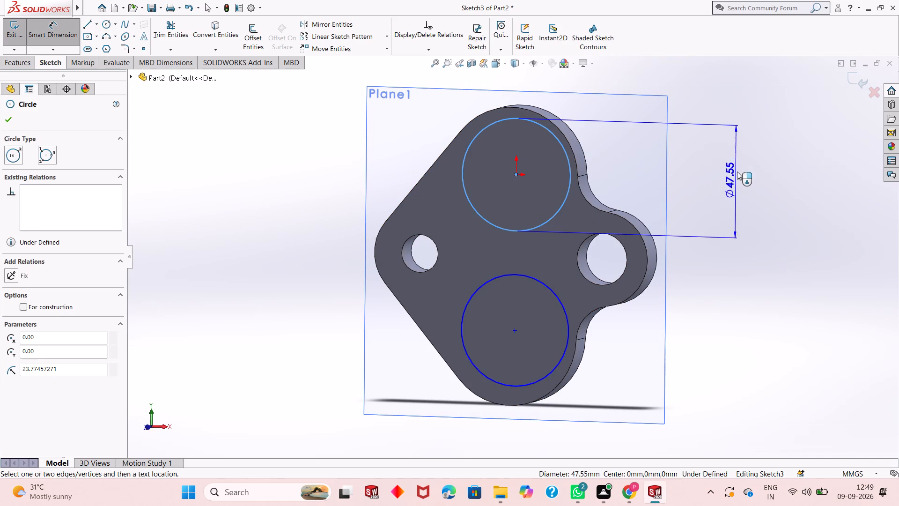
left_click(724, 92)
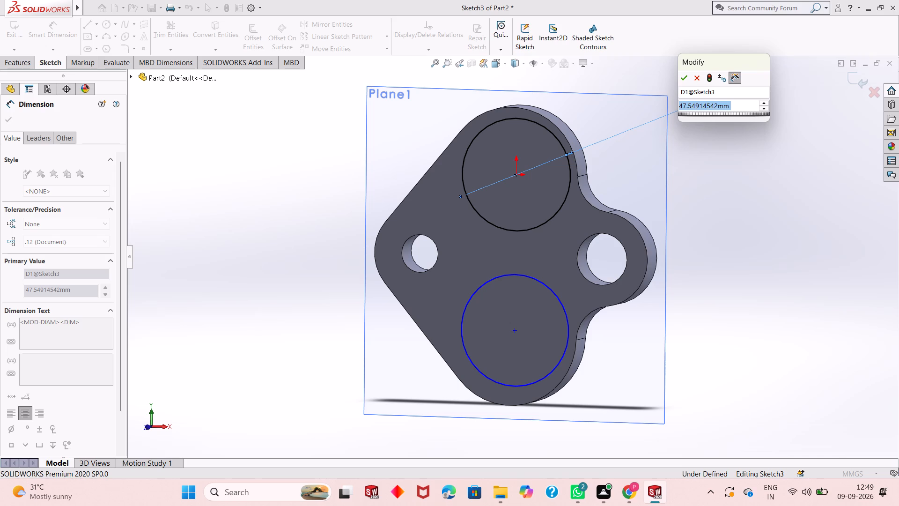
type("58")
key("Return")
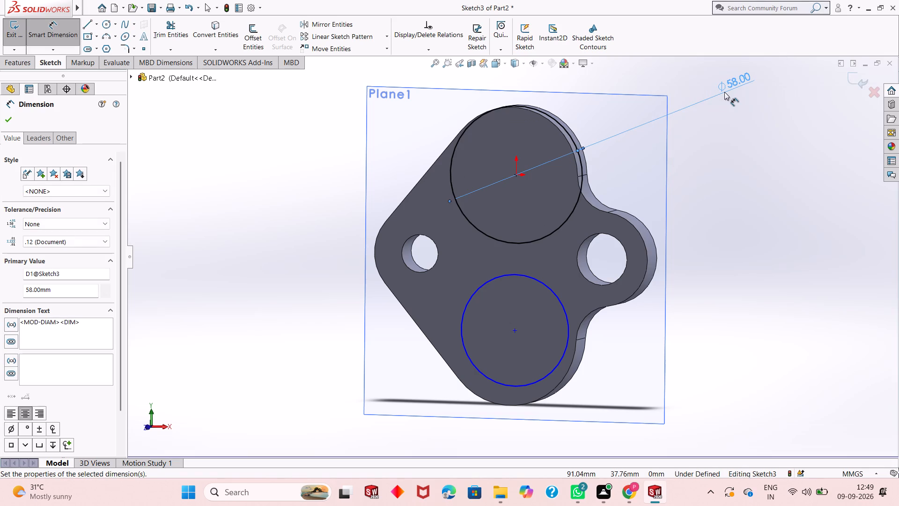
Dimension the circle in the plate's lower lobe to a 58 mm diameter.
left_click(563, 355)
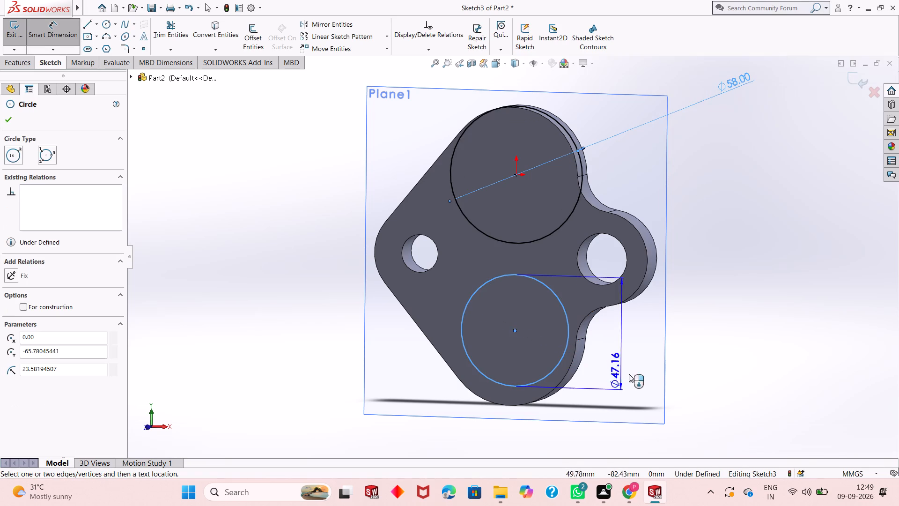
left_click(786, 433)
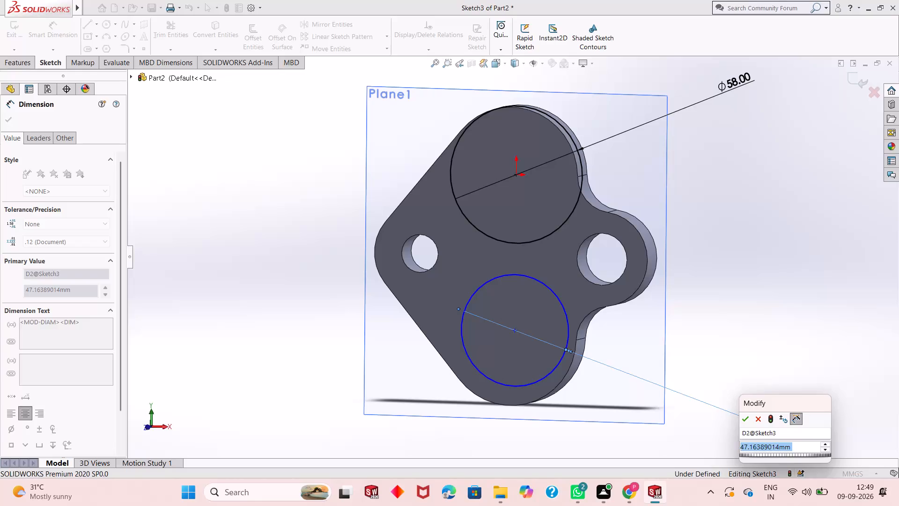
type("58")
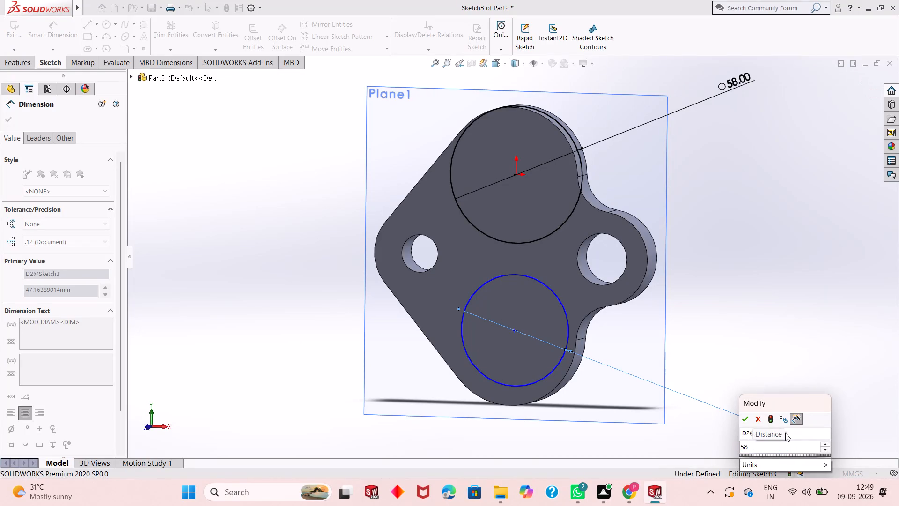
key("Return")
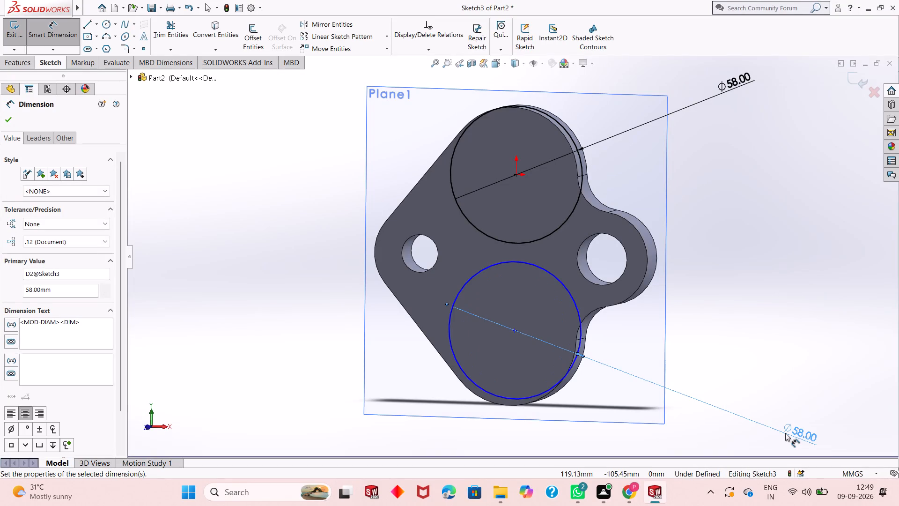
middle_click_drag(760, 390, 790, 378)
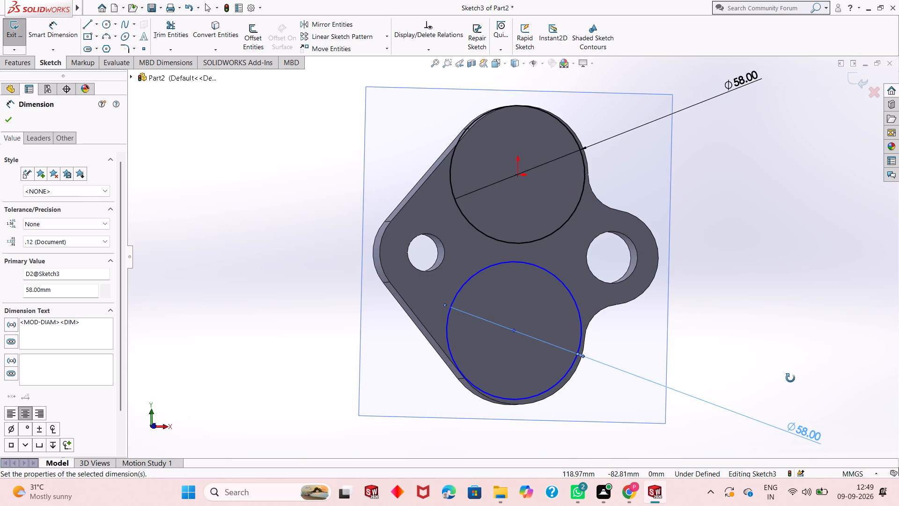
middle_click_drag(790, 378, 773, 378)
key("Escape")
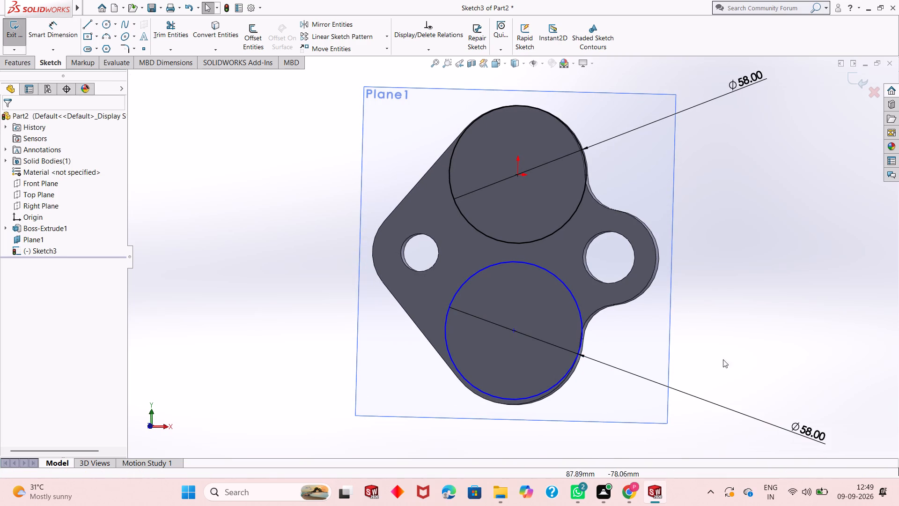
Dimension the distance between the origin and the lower circle's centre to 68 mm.
middle_click_drag(724, 348, 758, 225)
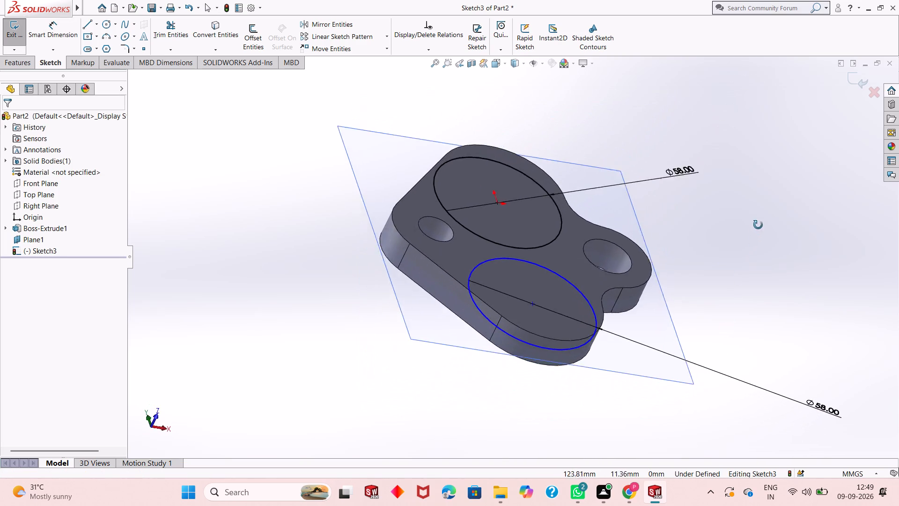
middle_click_drag(758, 225, 733, 330)
middle_click_drag(733, 330, 729, 342)
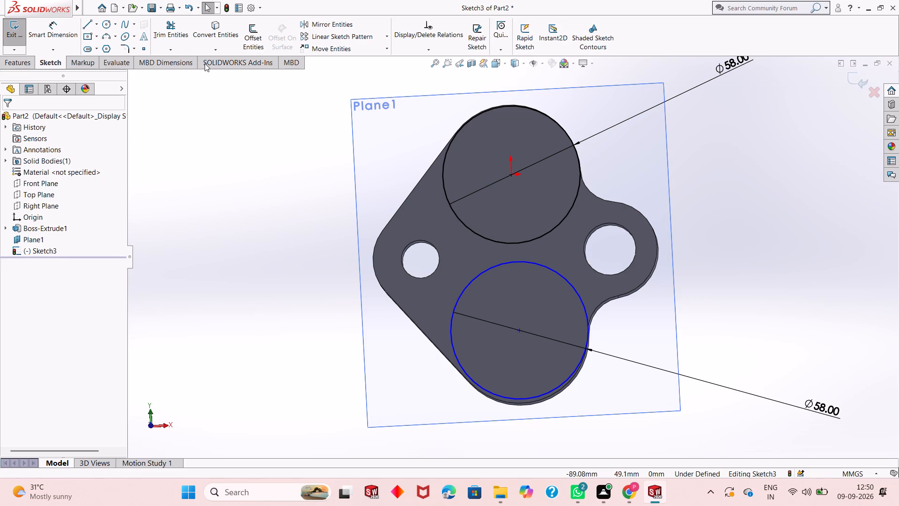
left_click(55, 31)
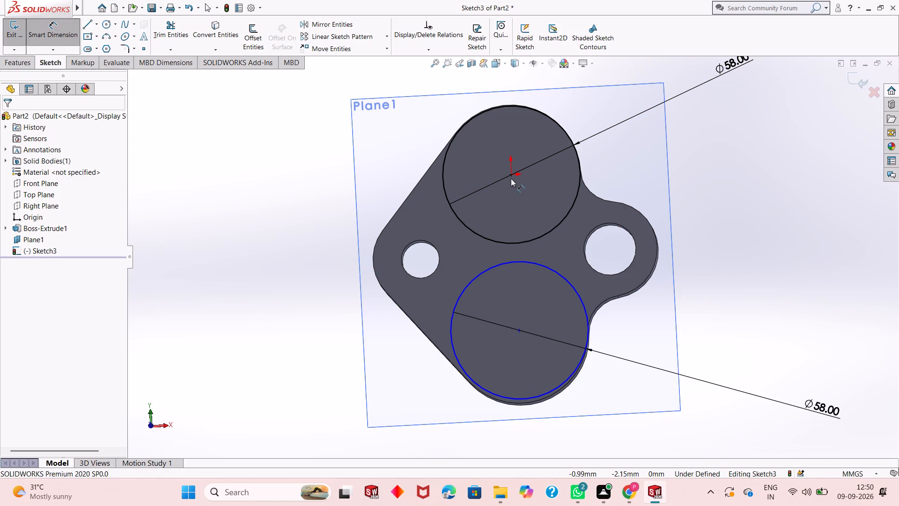
left_click(512, 177)
left_click(521, 328)
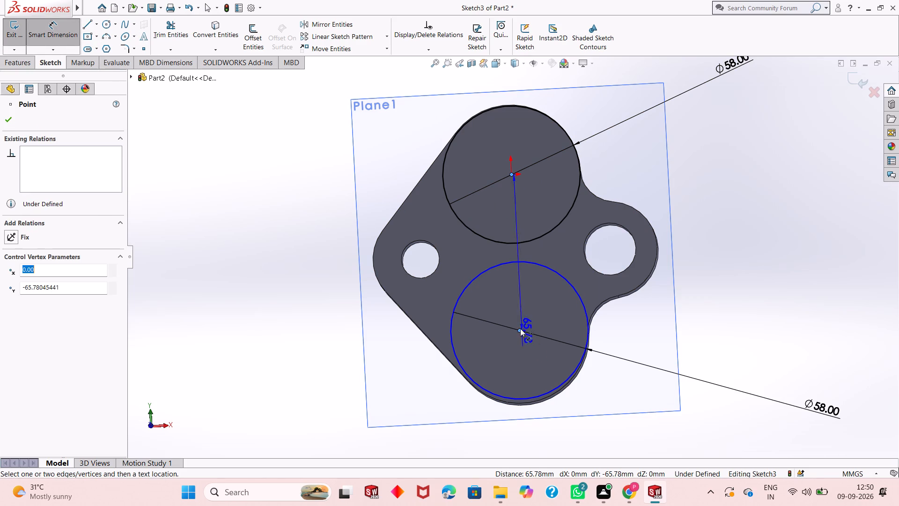
left_click(766, 286)
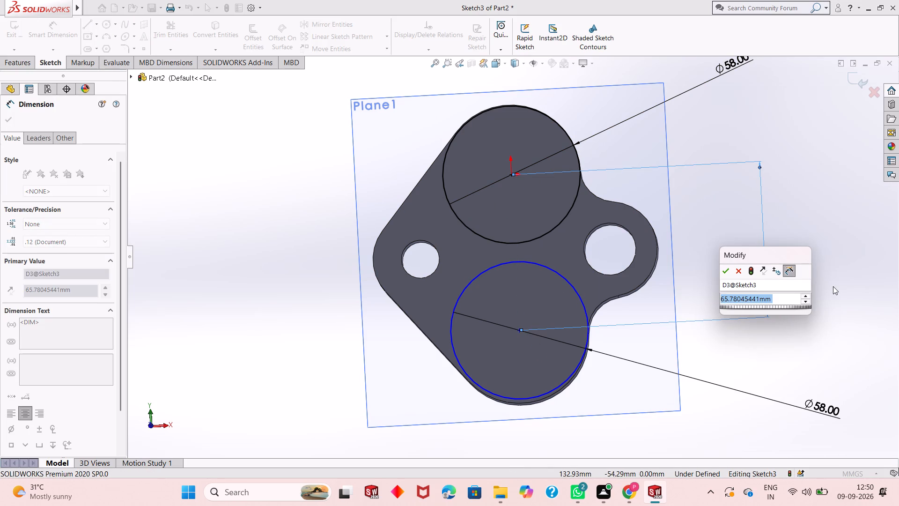
type("68")
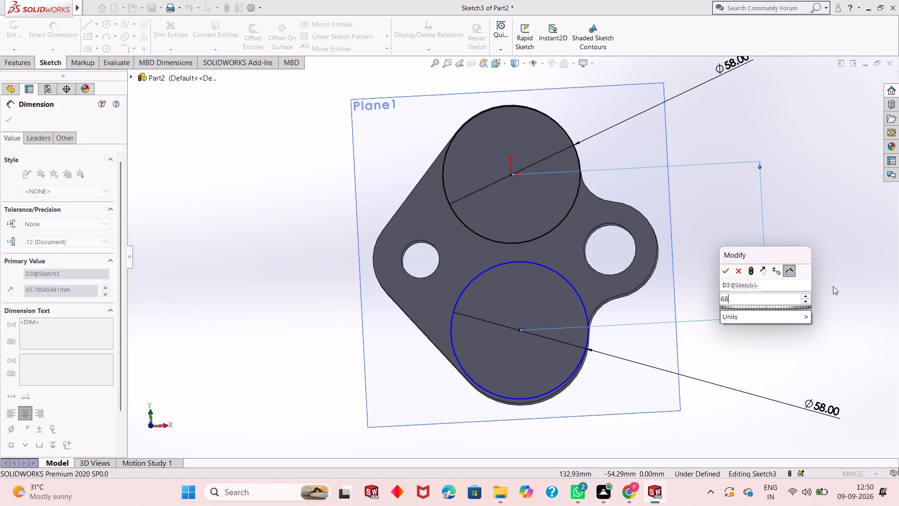
key("Return")
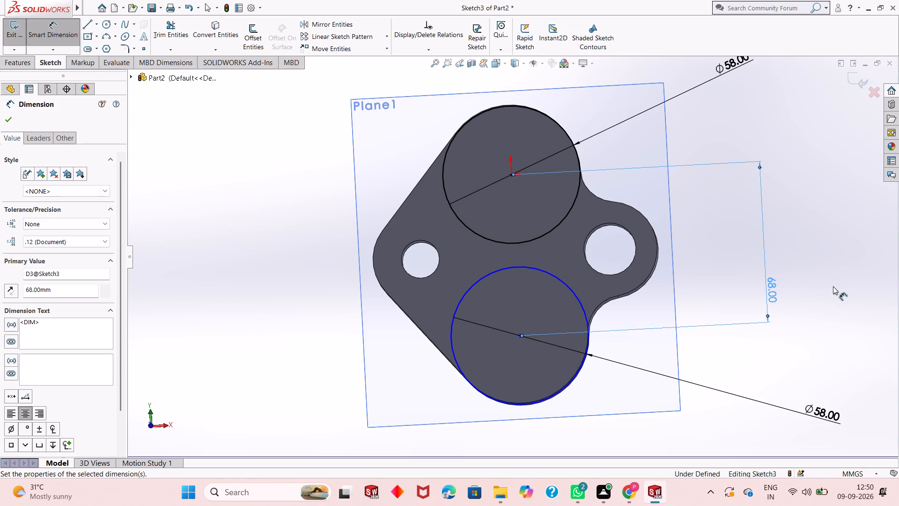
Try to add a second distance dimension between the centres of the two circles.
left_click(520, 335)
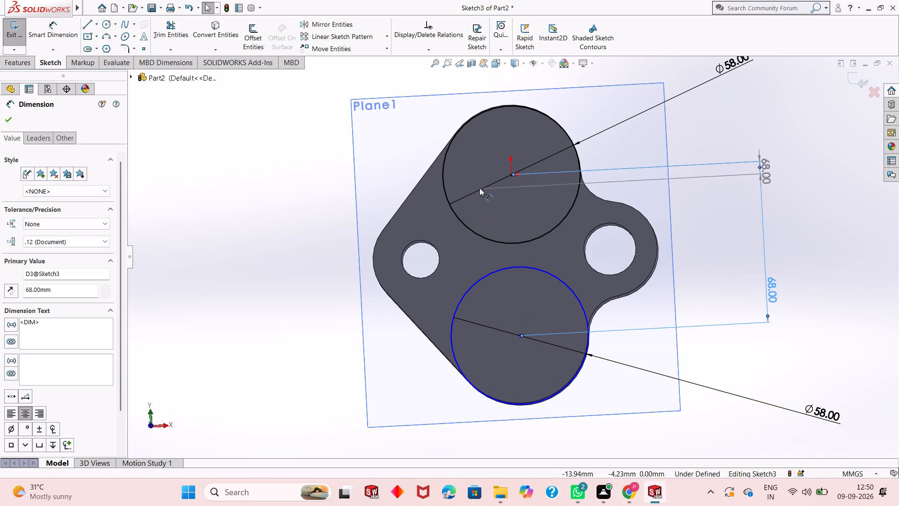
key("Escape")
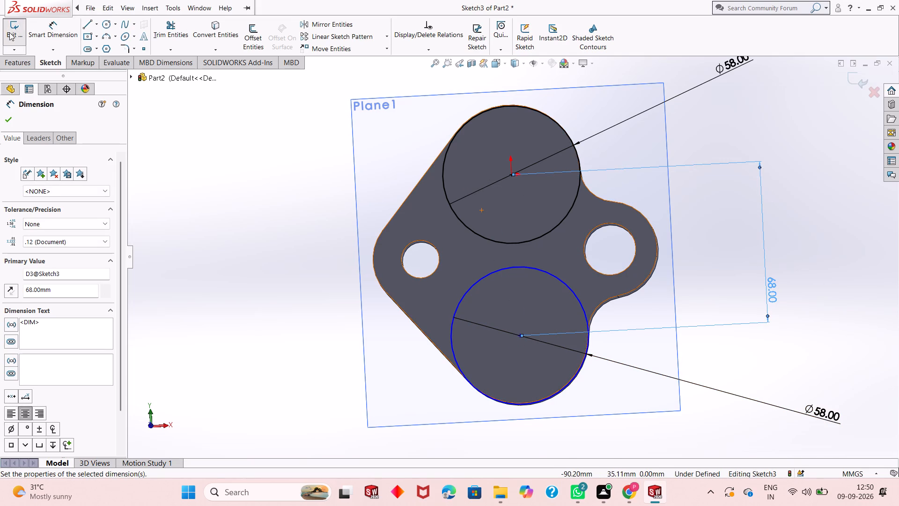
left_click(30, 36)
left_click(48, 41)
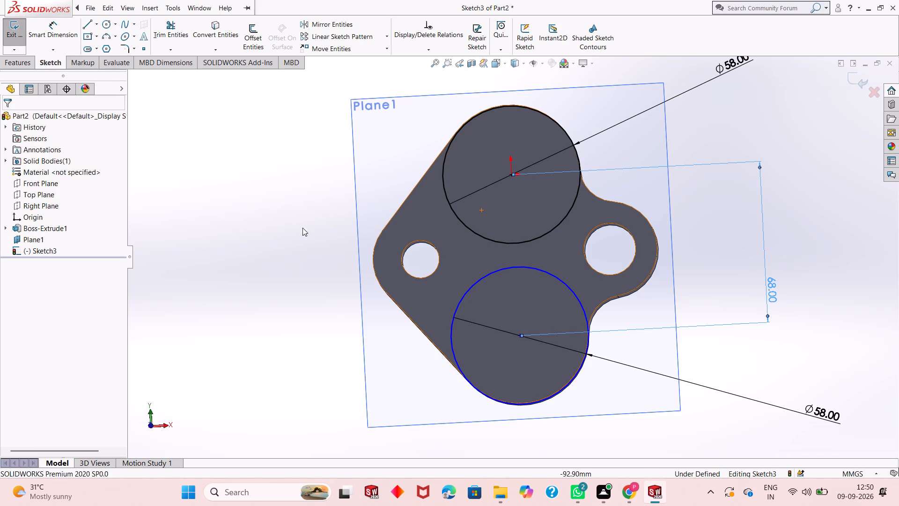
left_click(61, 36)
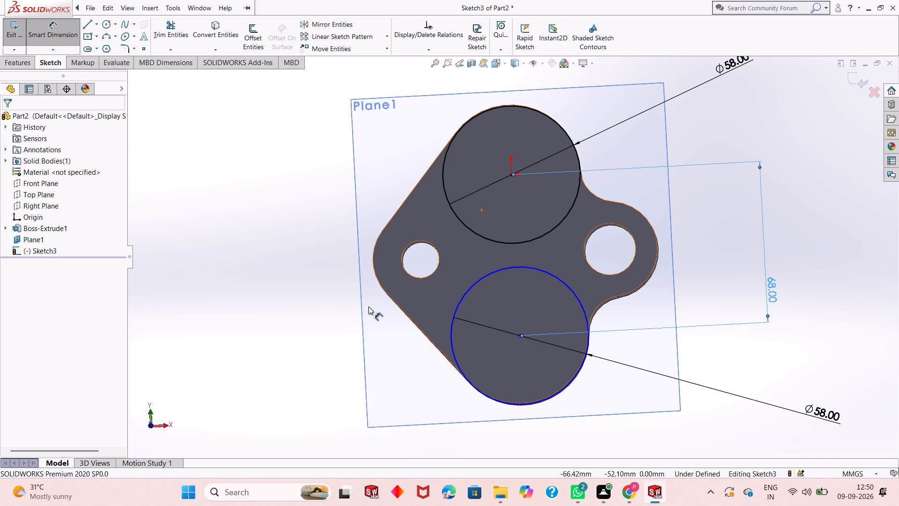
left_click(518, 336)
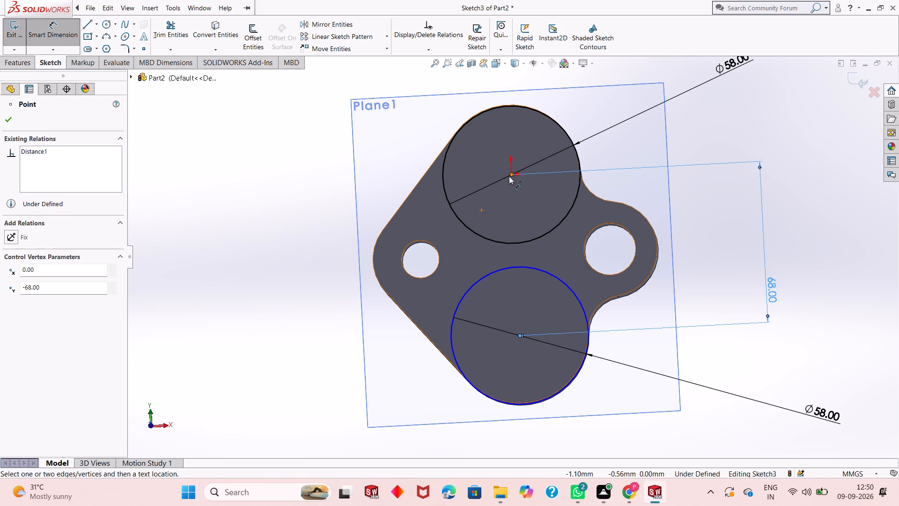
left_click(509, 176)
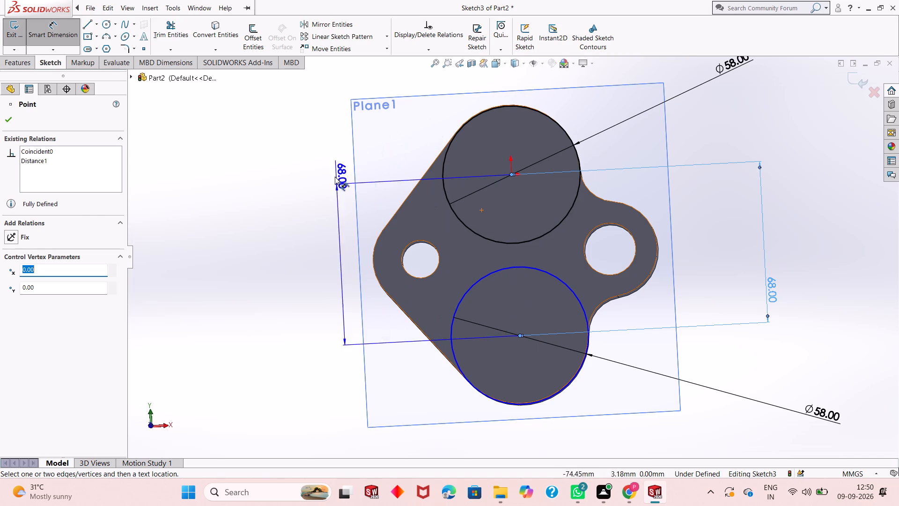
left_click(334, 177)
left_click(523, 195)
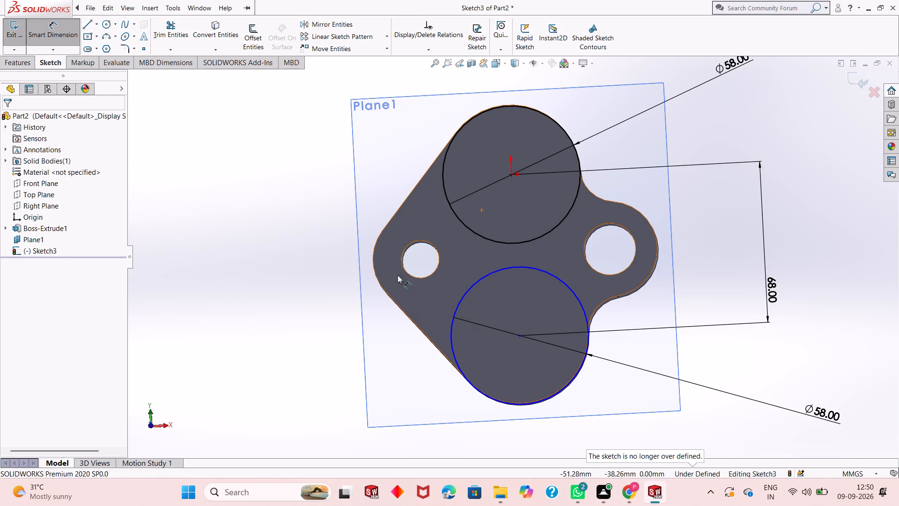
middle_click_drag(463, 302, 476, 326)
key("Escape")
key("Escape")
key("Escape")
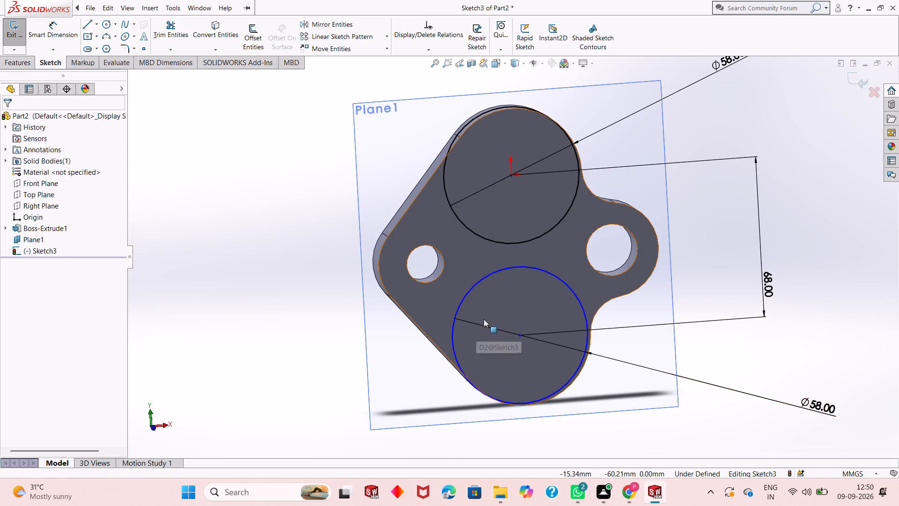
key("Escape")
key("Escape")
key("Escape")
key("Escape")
Examine how the two sketched circles sit relative to the plate's lobes, side edges and mid-plane.
middle_click_drag(605, 318, 607, 317)
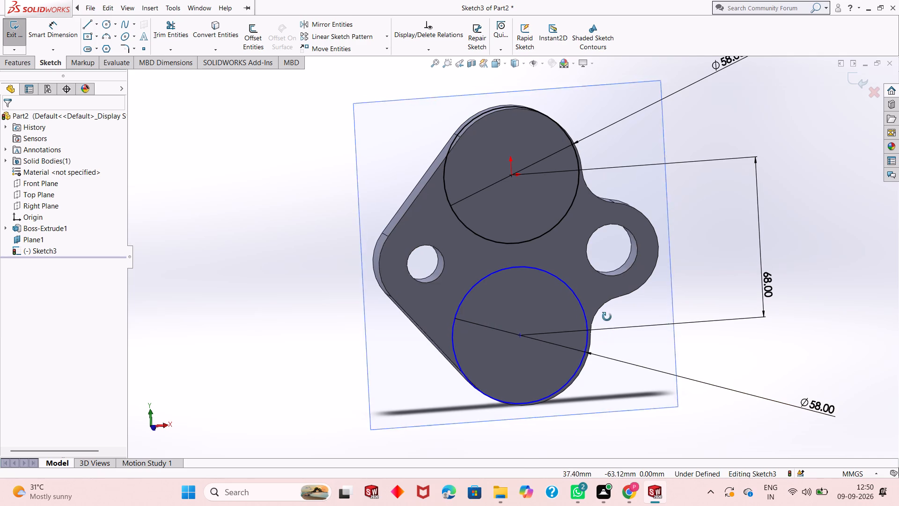
middle_click_drag(607, 317, 738, 327)
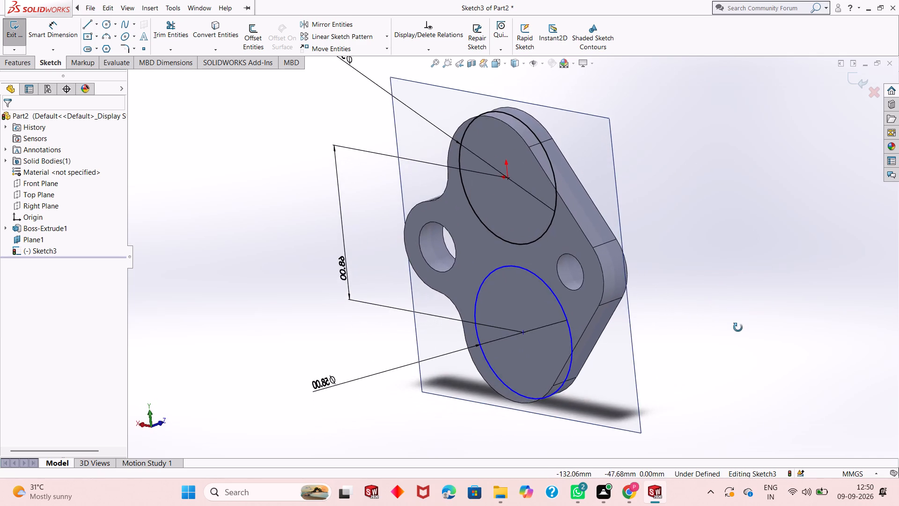
middle_click_drag(738, 327, 625, 414)
middle_click_drag(459, 272, 531, 233)
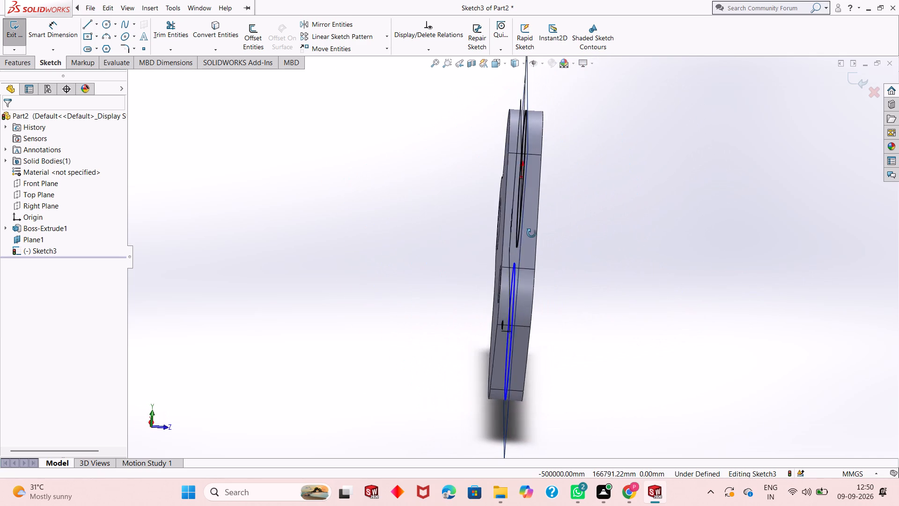
middle_click_drag(531, 233, 530, 224)
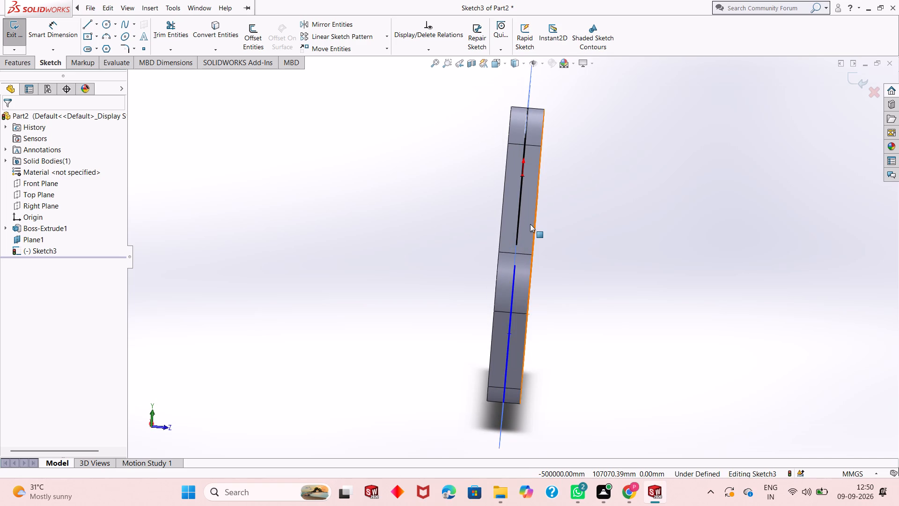
middle_click_drag(530, 224, 479, 212)
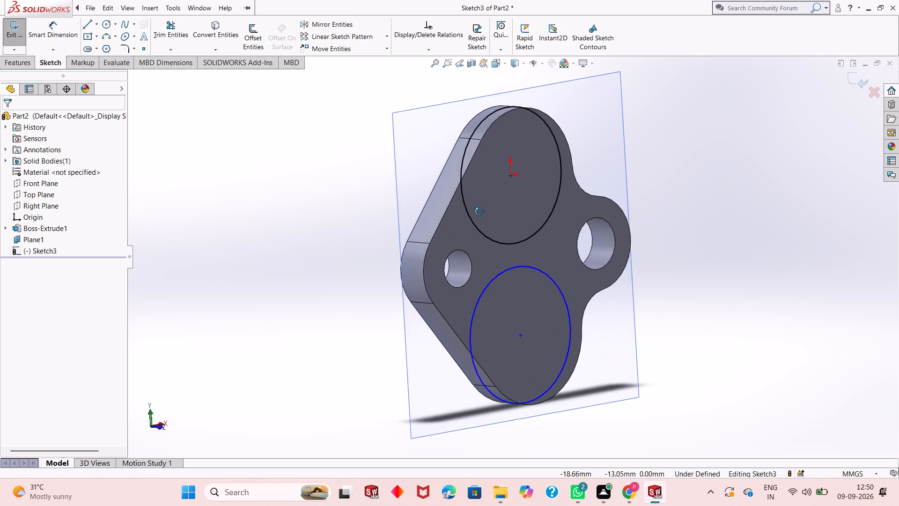
middle_click_drag(479, 212, 460, 208)
scroll(513, 243, "down", 4)
scroll(513, 244, "up", 4)
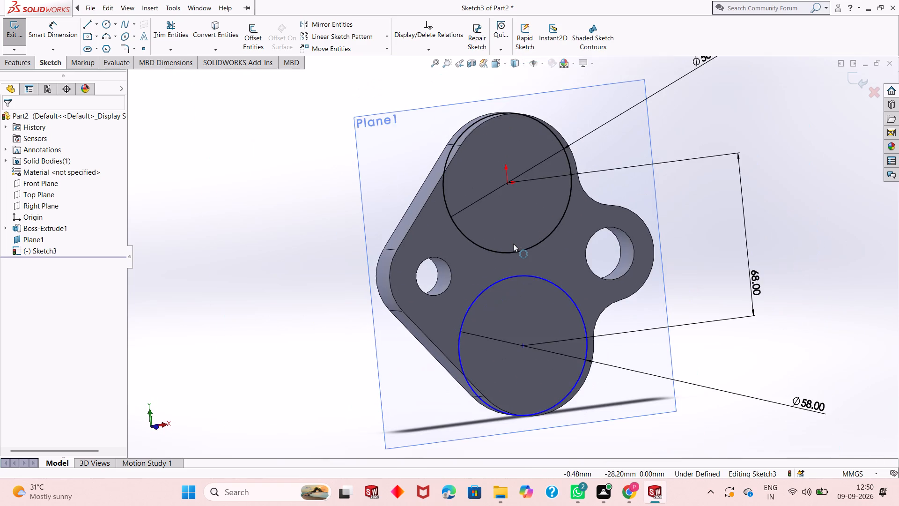
scroll(513, 250, "down", 3)
scroll(522, 269, "up", 3)
scroll(529, 312, "down", 2)
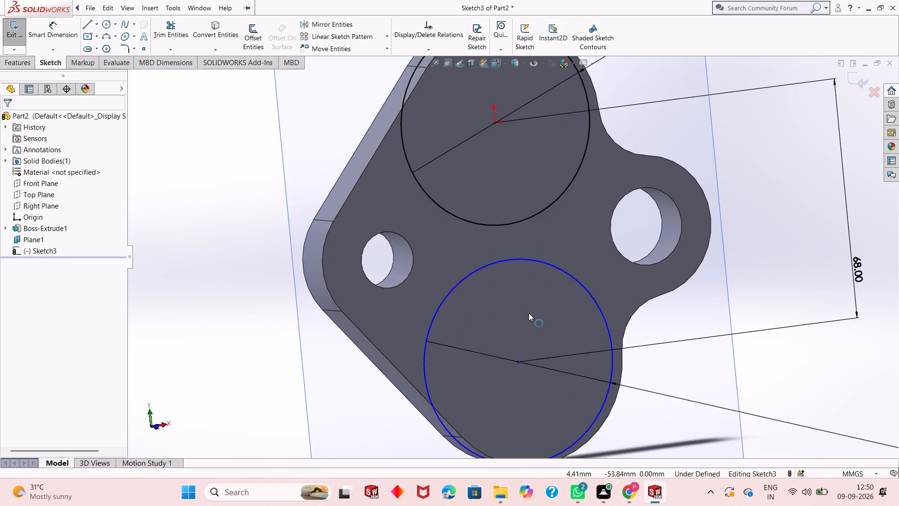
scroll(529, 313, "up", 3)
scroll(509, 265, "down", 4)
scroll(510, 242, "up", 2)
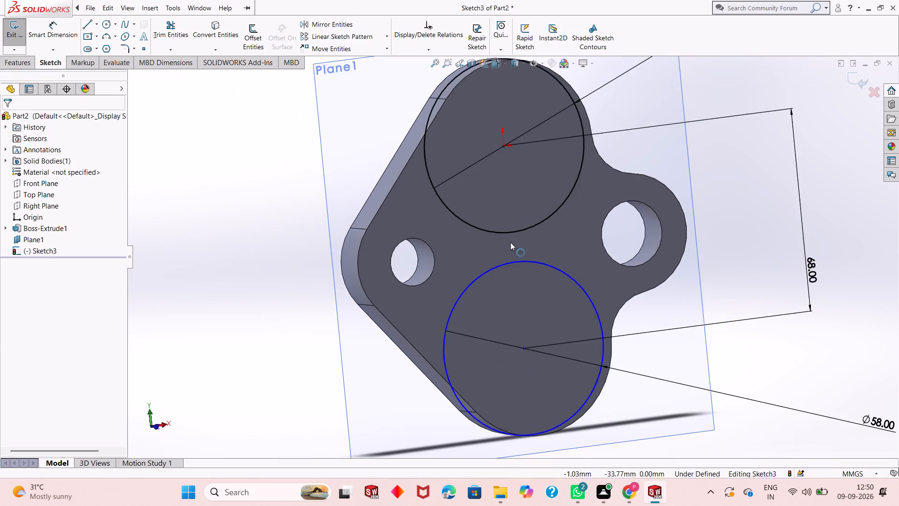
scroll(510, 242, "up", 1)
scroll(509, 199, "down", 1)
middle_click_drag(511, 203, 489, 189)
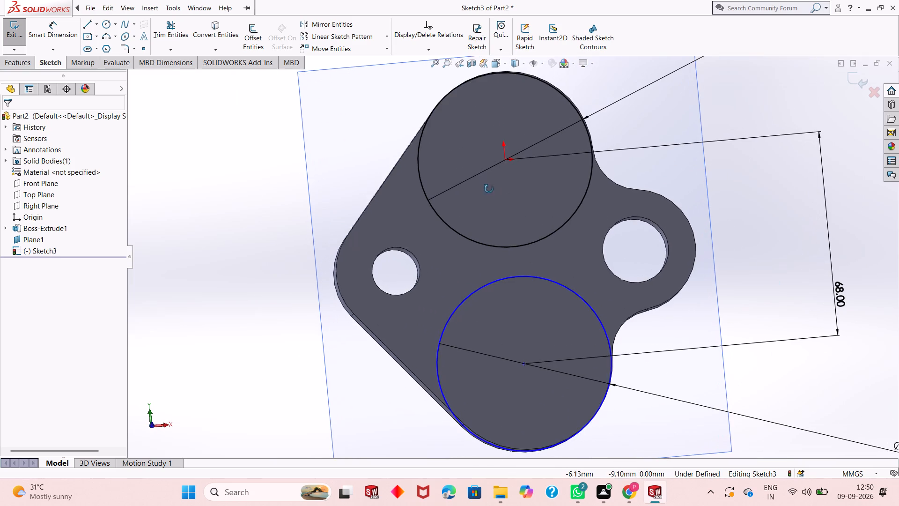
Examine the two sketched circles against the plate's lobes and thickness from several angles.
middle_click_drag(489, 189, 552, 187)
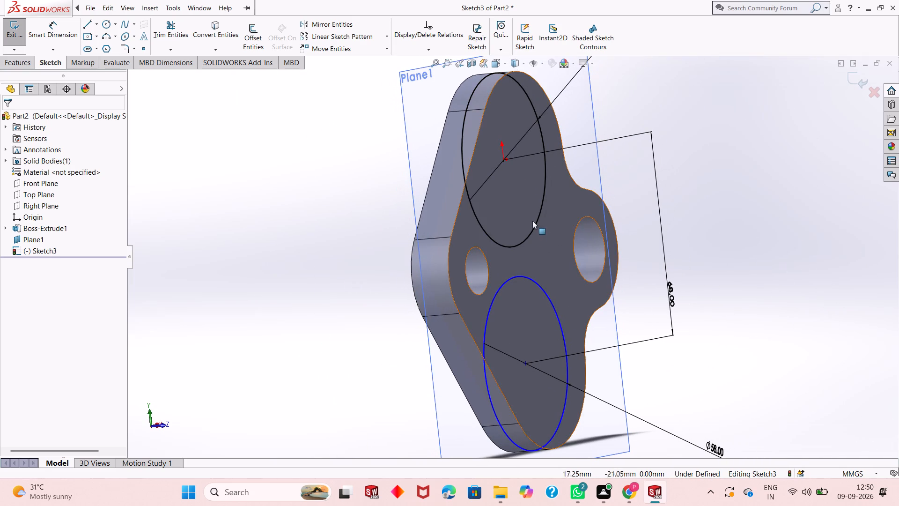
middle_click_drag(554, 280, 501, 294)
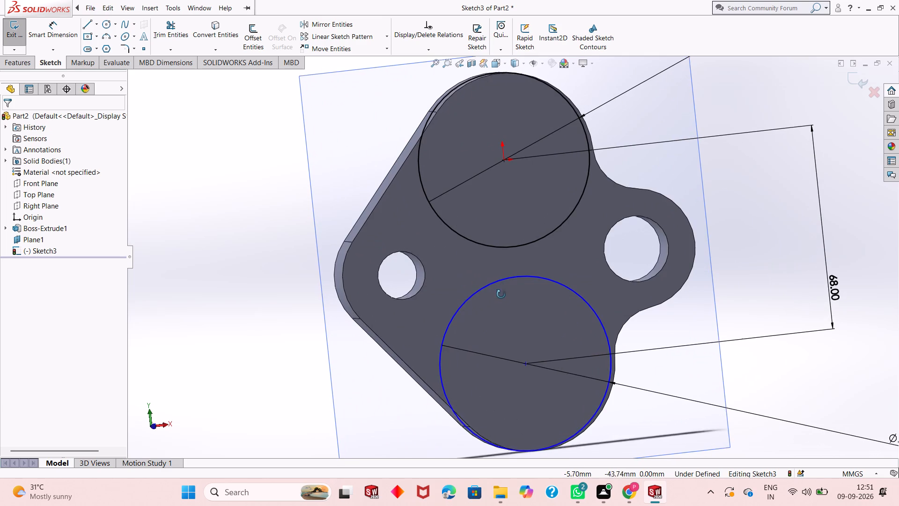
middle_click_drag(501, 294, 502, 305)
scroll(501, 290, "up", 2)
middle_click_drag(512, 260, 513, 254)
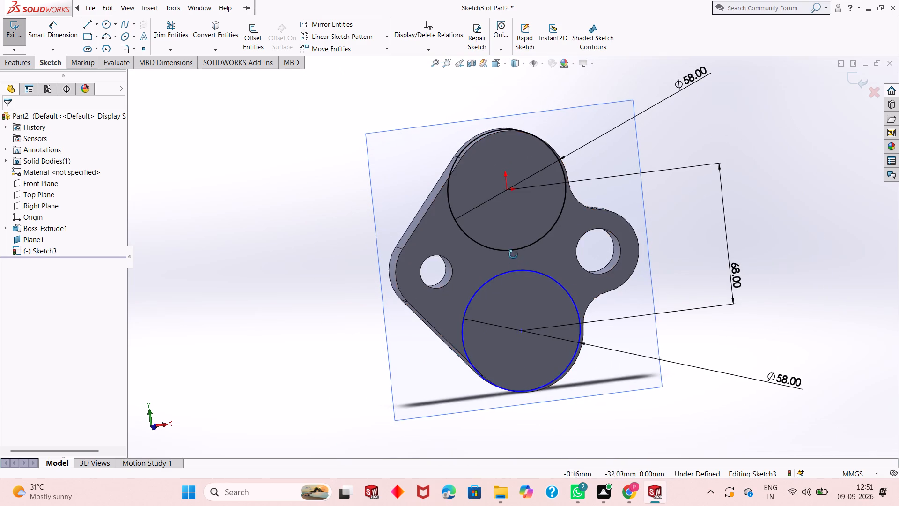
middle_click_drag(513, 254, 511, 231)
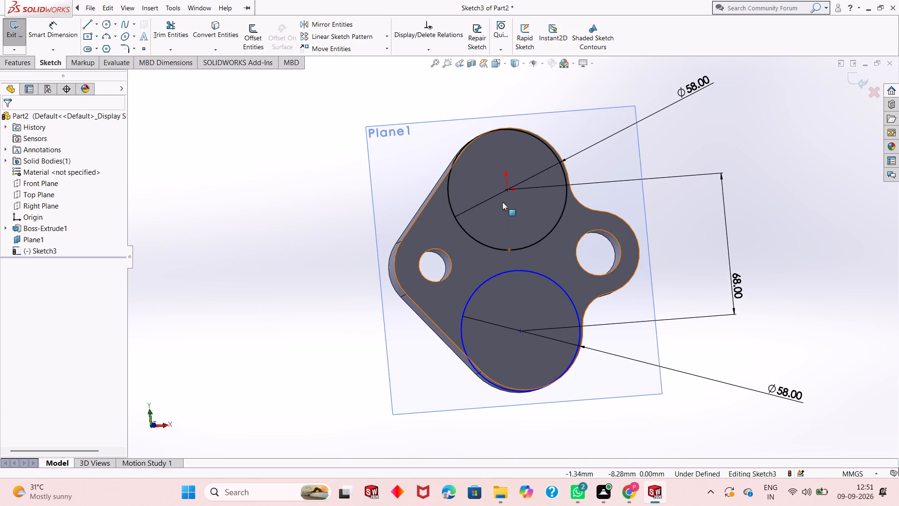
middle_click_drag(496, 228, 529, 229)
Set up a merged Mid Plane boss extrusion of the two 58 mm circles with a depth of 20 mm.
left_click(13, 62)
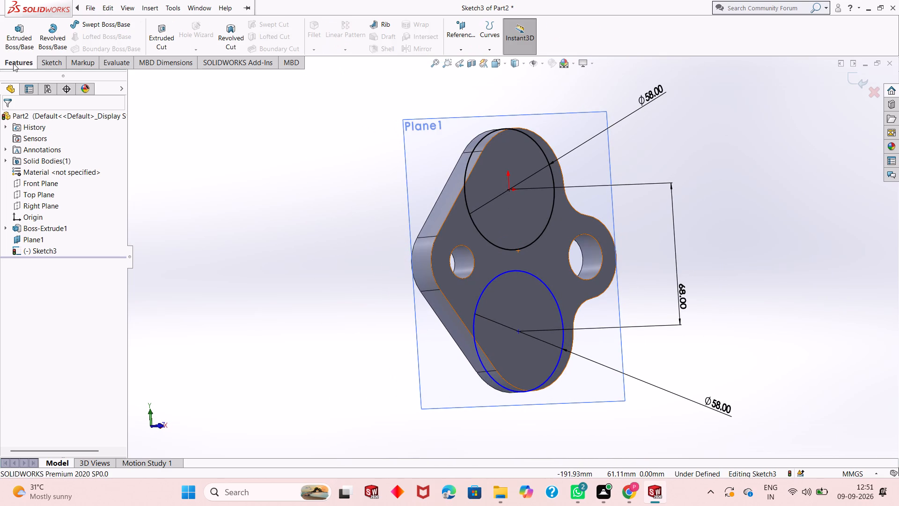
left_click(22, 51)
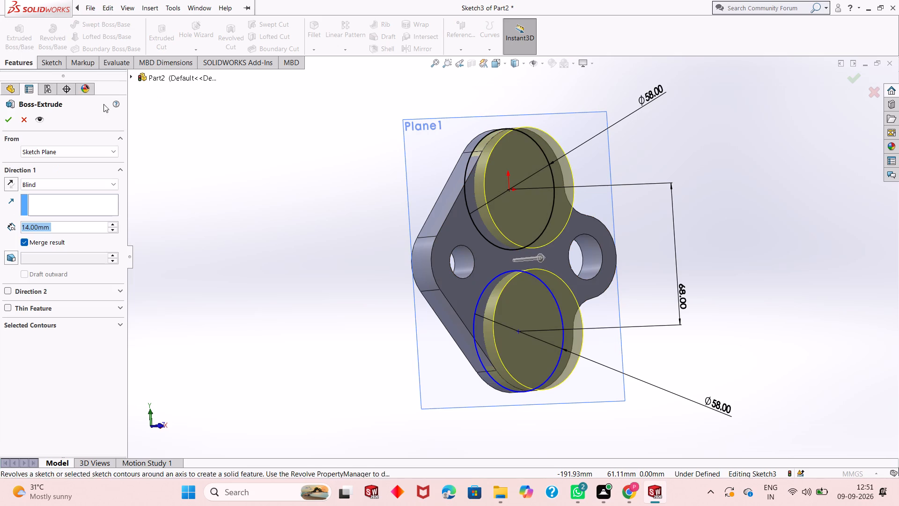
left_click(93, 180)
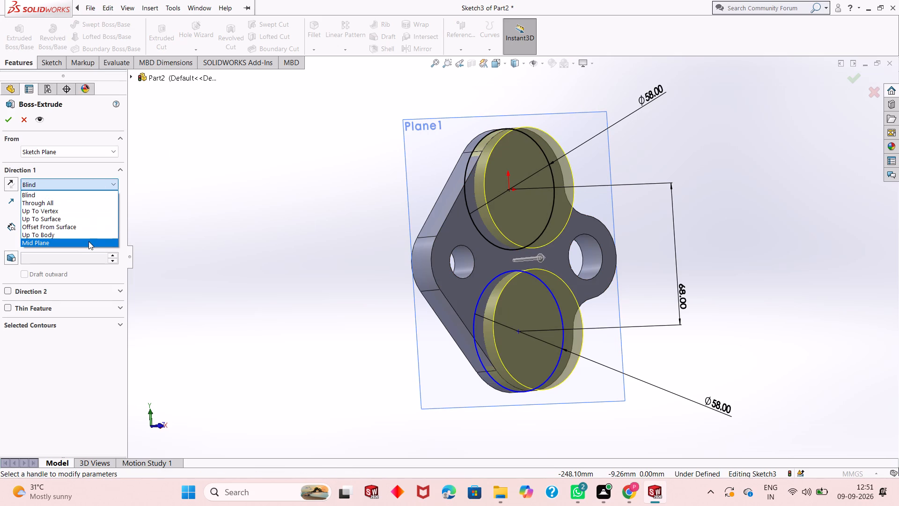
left_click(88, 242)
middle_click_drag(337, 264, 359, 305)
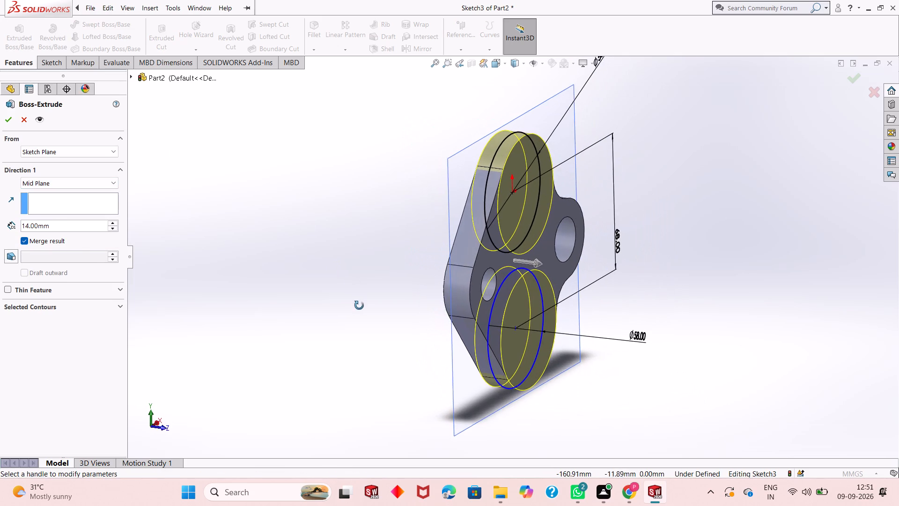
middle_click_drag(359, 305, 361, 306)
double_click(59, 226)
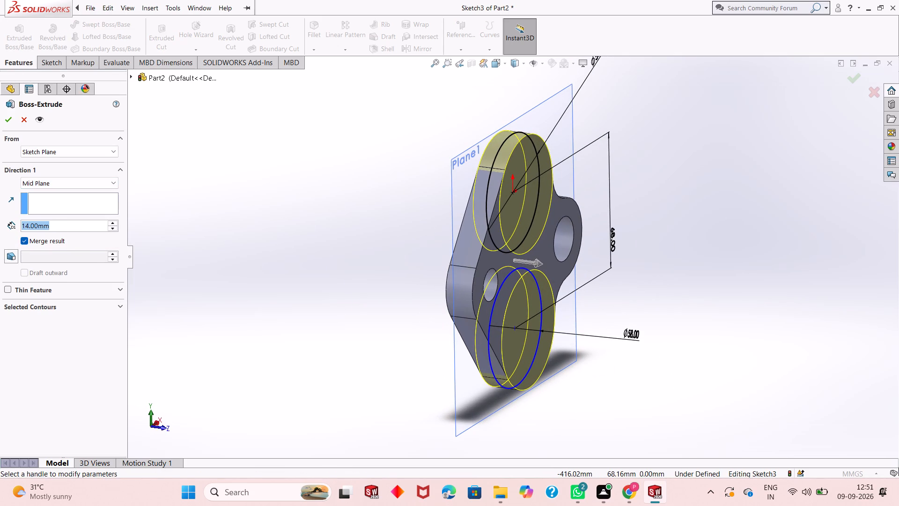
type("20")
key("Return")
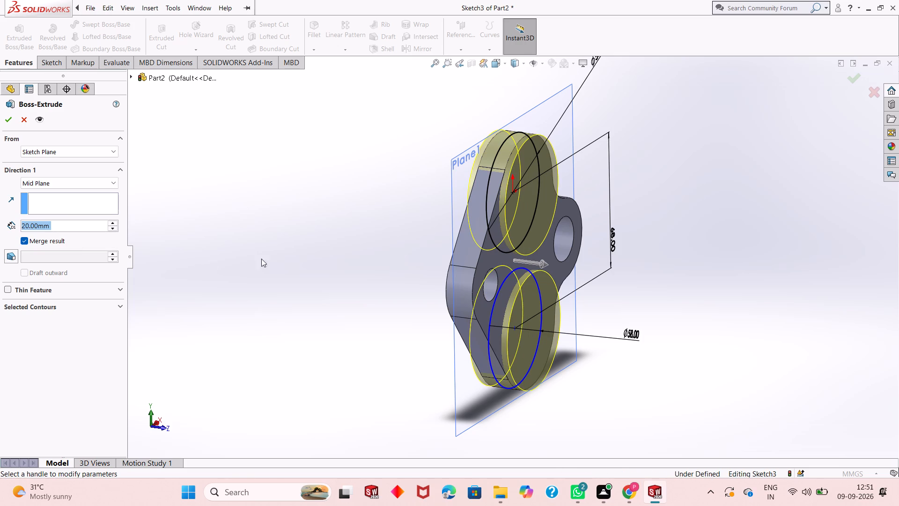
Examine the extrusion preview from the front, back and edge of the plate to check how the discs project.
middle_click_drag(360, 218, 359, 388)
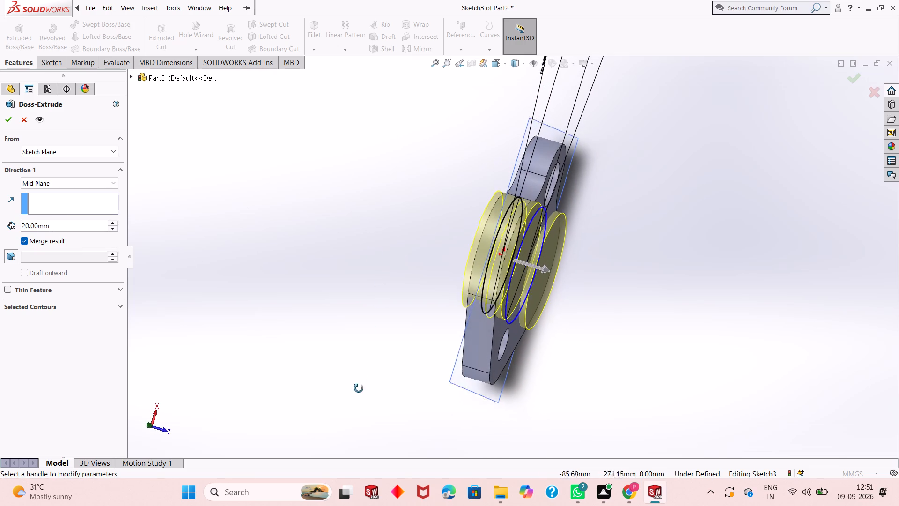
middle_click_drag(359, 388, 358, 389)
middle_click_drag(358, 385, 192, 234)
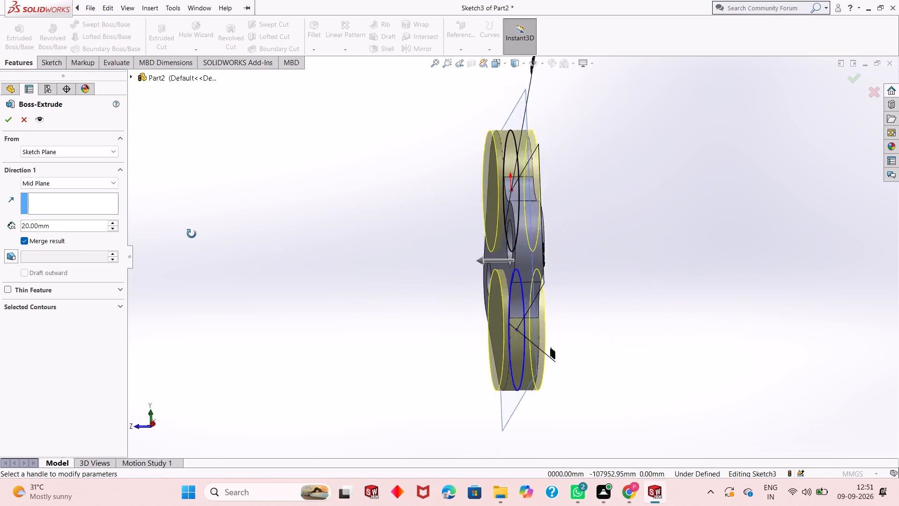
middle_click_drag(192, 234, 177, 281)
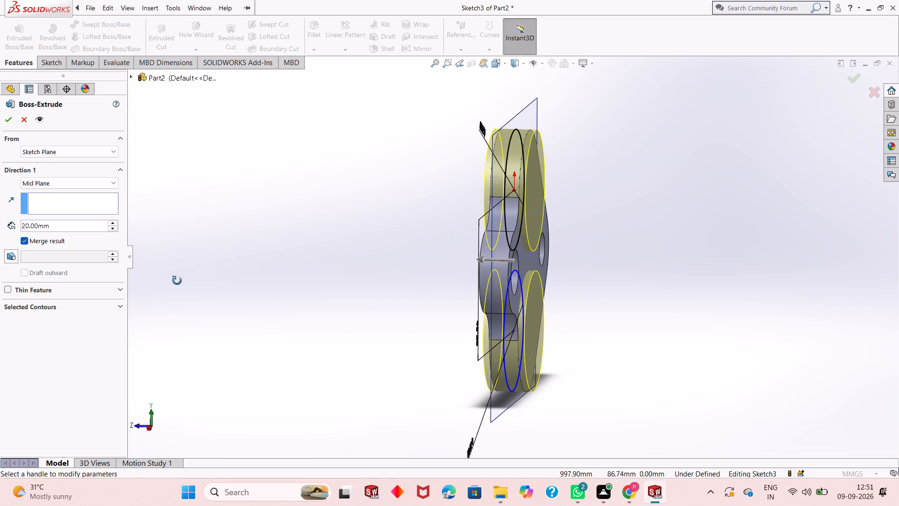
middle_click_drag(177, 281, 458, 298)
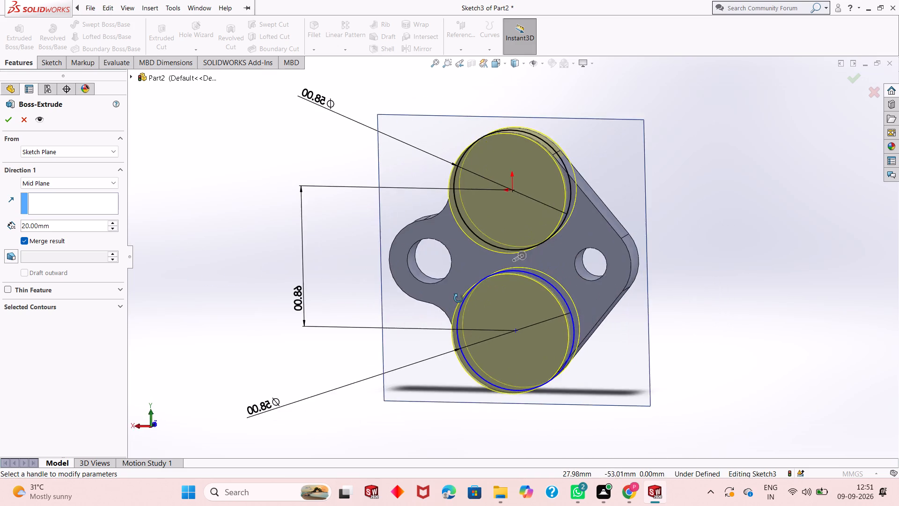
middle_click_drag(458, 298, 325, 331)
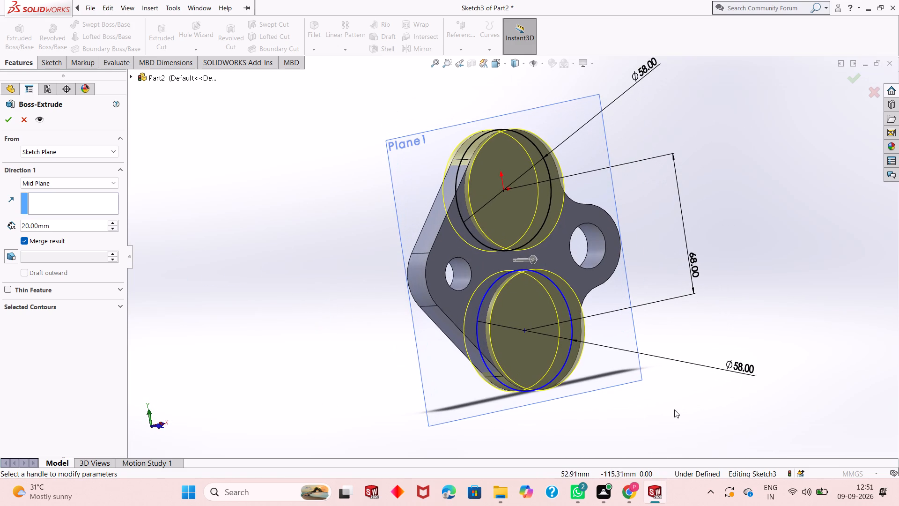
middle_click_drag(600, 419, 582, 397)
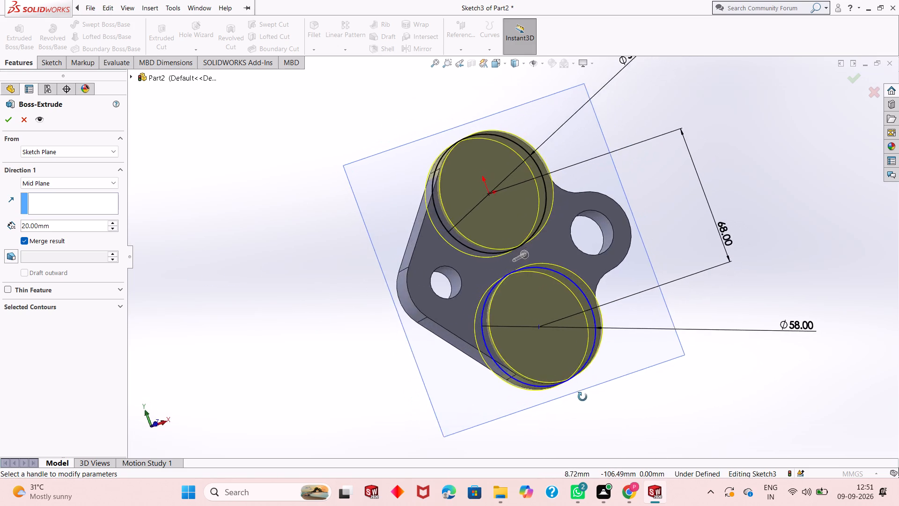
middle_click_drag(582, 397, 598, 432)
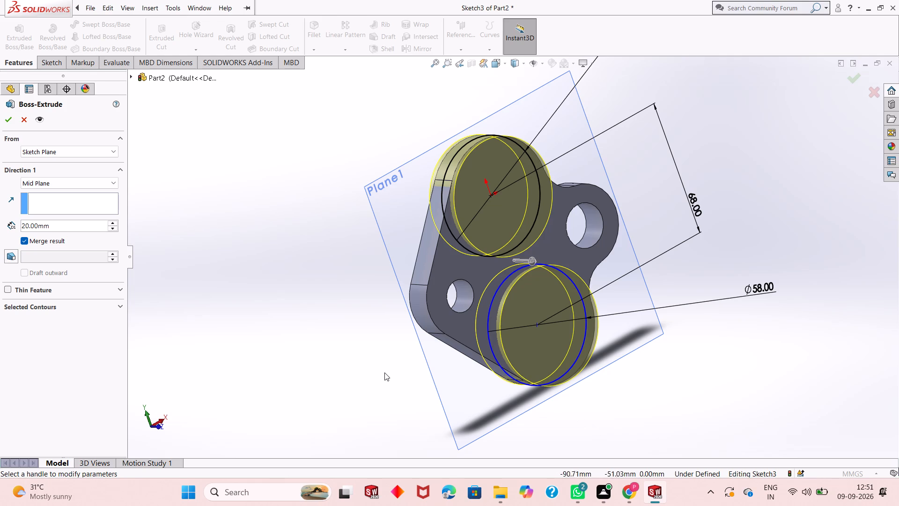
middle_click_drag(337, 355, 344, 323)
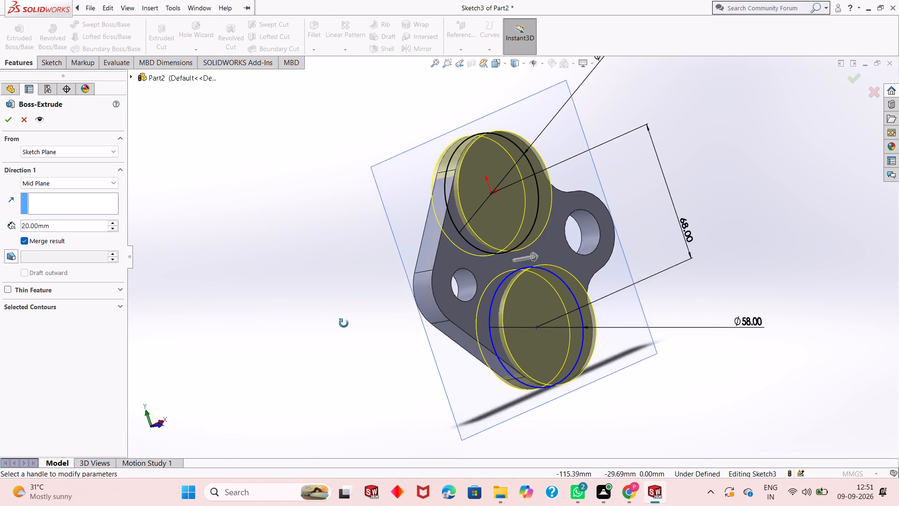
middle_click_drag(344, 323, 279, 340)
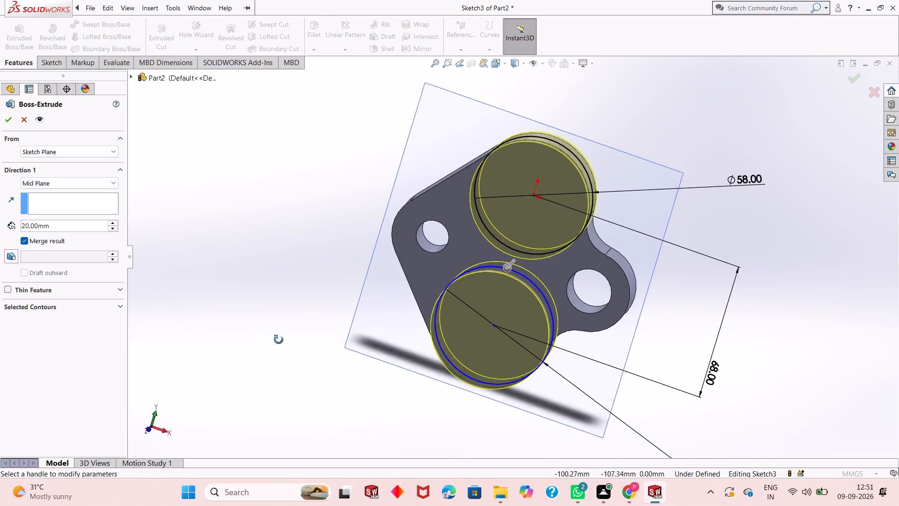
middle_click_drag(279, 340, 243, 369)
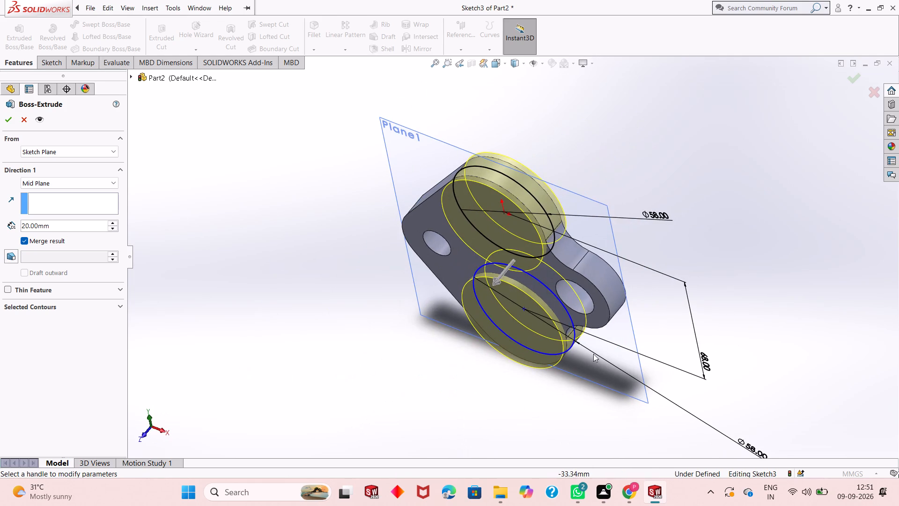
middle_click_drag(719, 341, 816, 227)
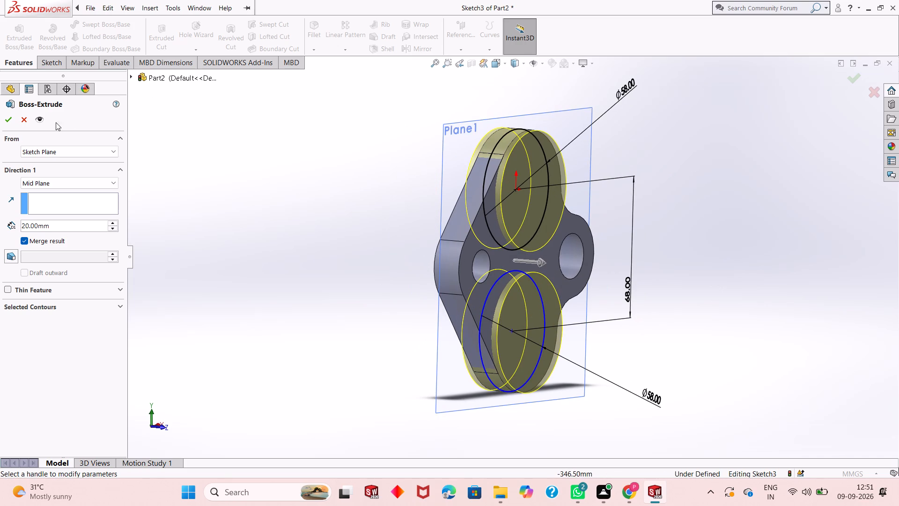
Accept the boss extrusion of the two circles and clear the selection.
left_click(4, 126)
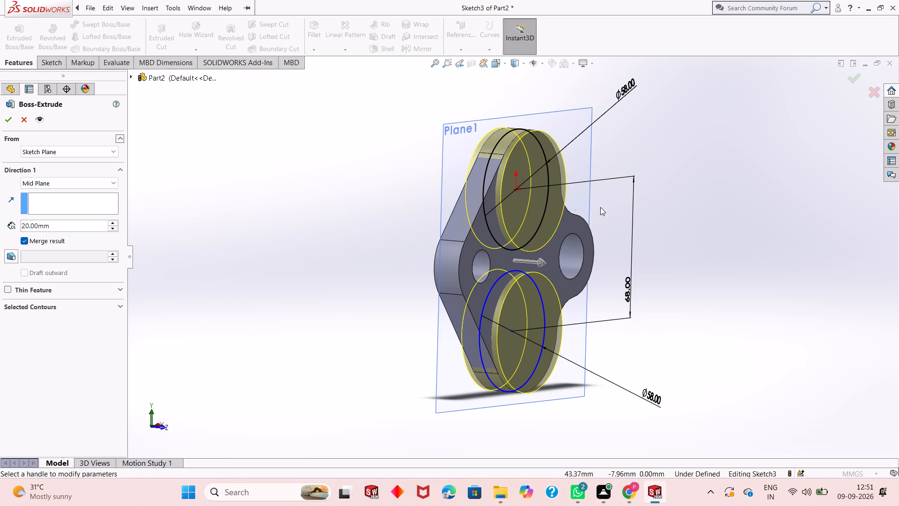
left_click(13, 122)
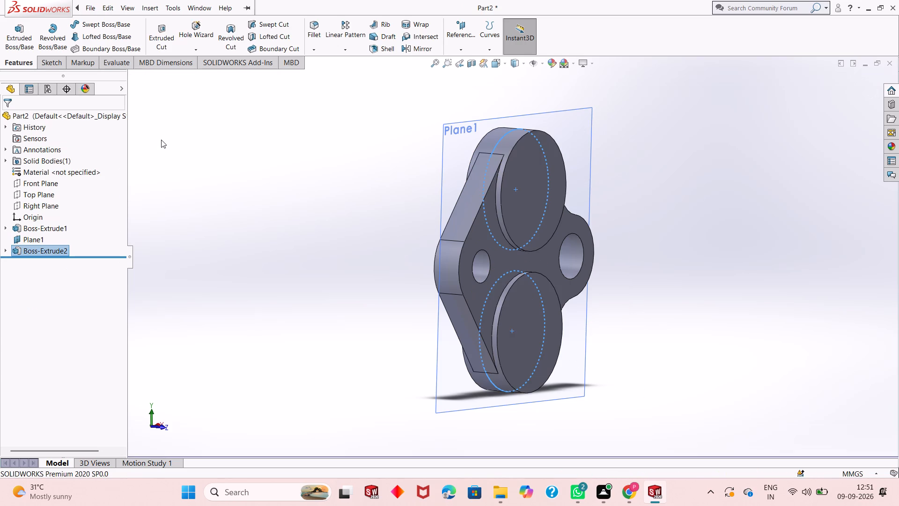
key("Escape")
key("Escape")
key("Escape")
Hide the reference plane Plane1 at the plate's middle.
right_click(578, 127)
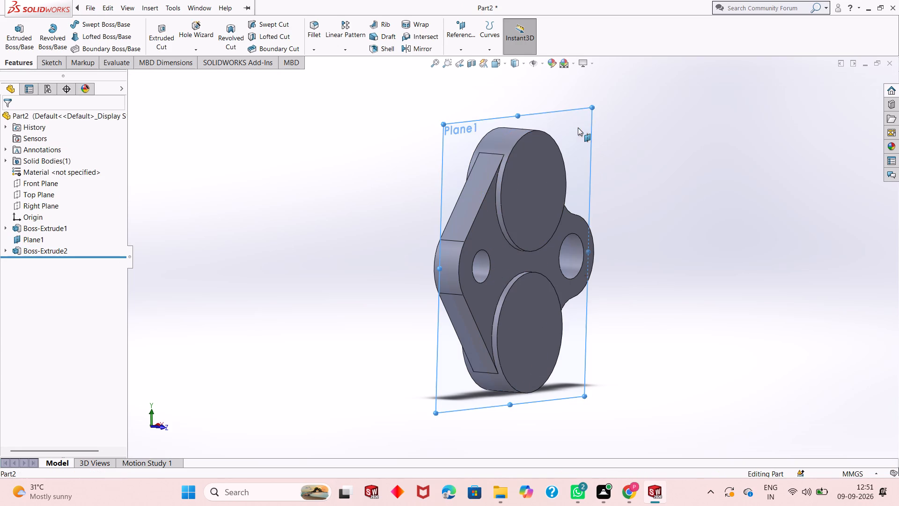
left_click(619, 112)
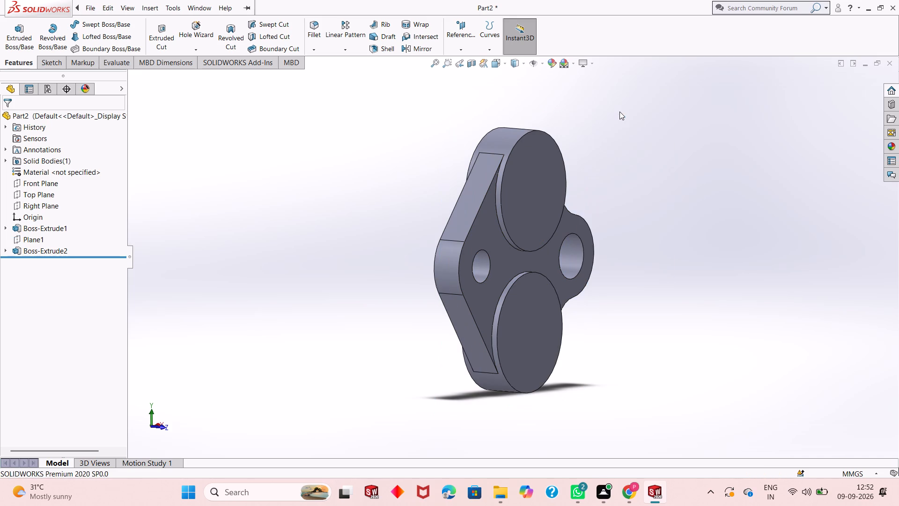
Examine the plate and its two circular bosses from both faces and the side edge.
middle_click_drag(599, 238, 401, 272)
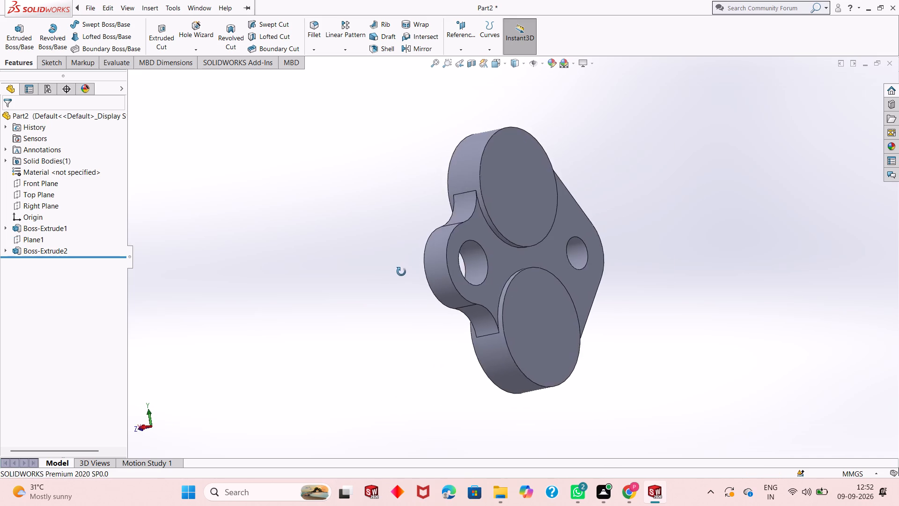
middle_click_drag(401, 272, 435, 277)
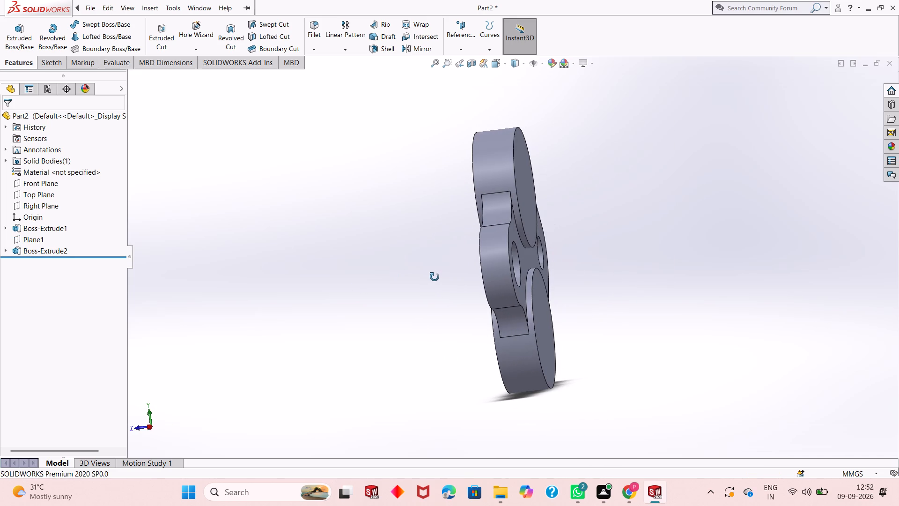
middle_click_drag(435, 277, 435, 277)
middle_click_drag(459, 237, 589, 215)
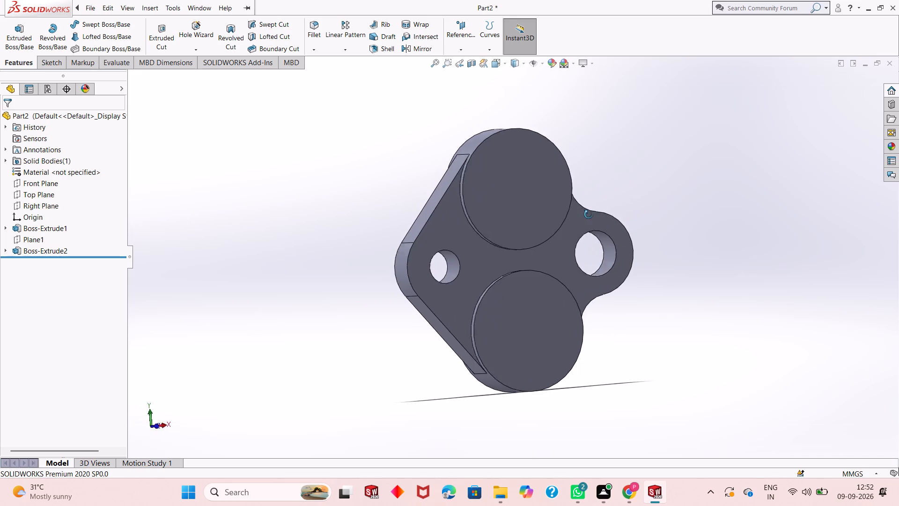
middle_click_drag(589, 215, 566, 235)
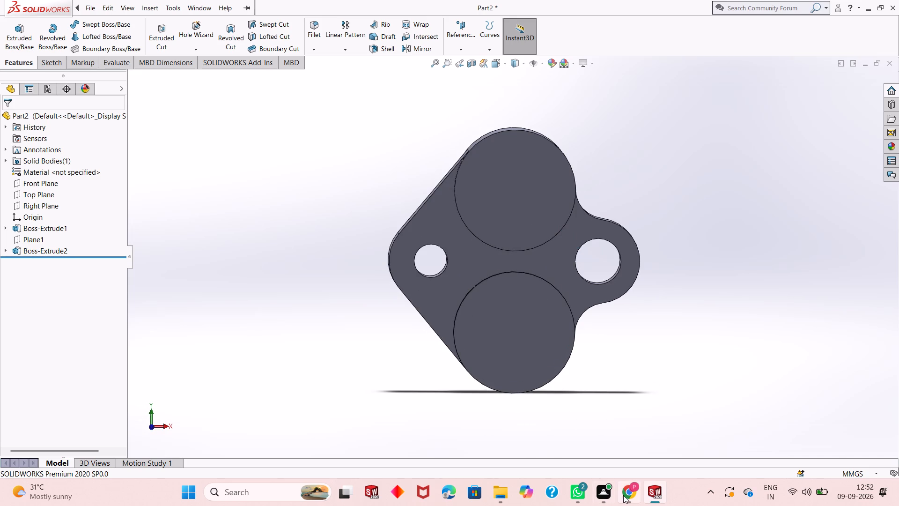
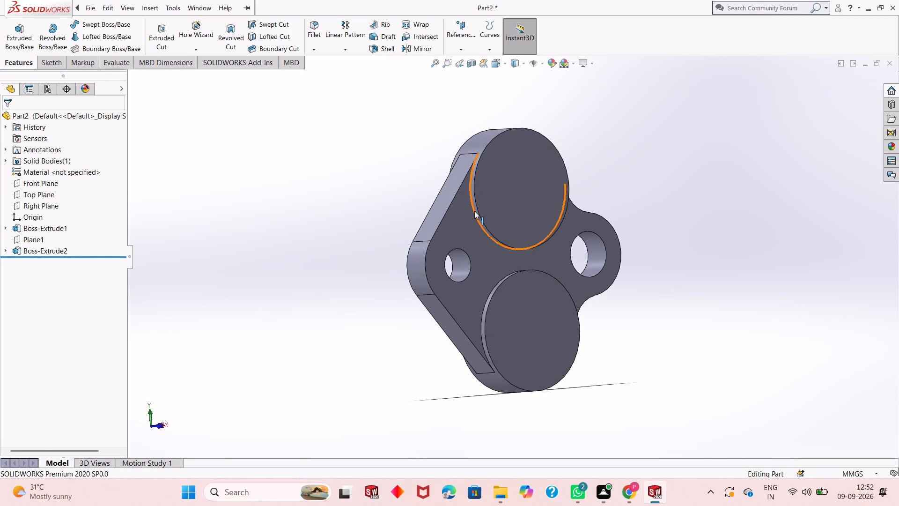
Open a sketch on the front face of the upper circular boss, viewed face-on with nothing selected.
middle_click_drag(474, 211, 449, 228)
scroll(493, 185, "down", 1)
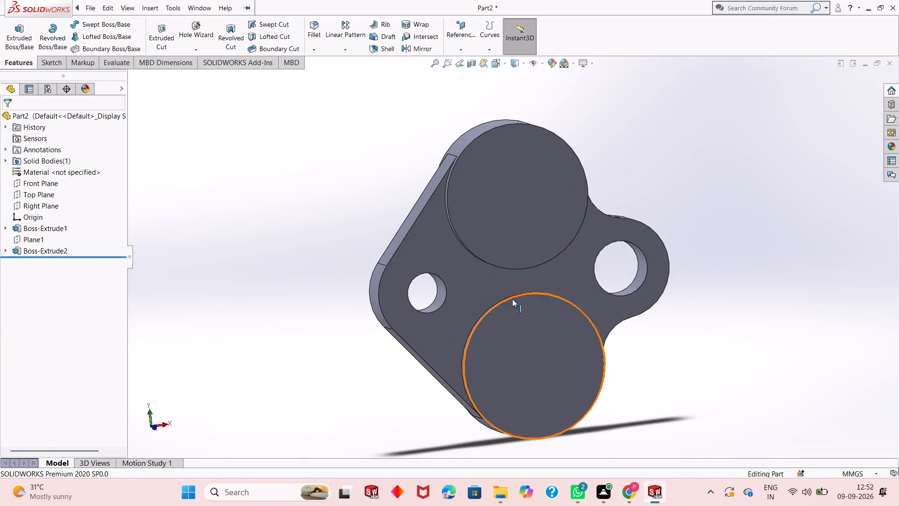
scroll(504, 234, "down", 2)
scroll(504, 225, "up", 2)
left_click(525, 193)
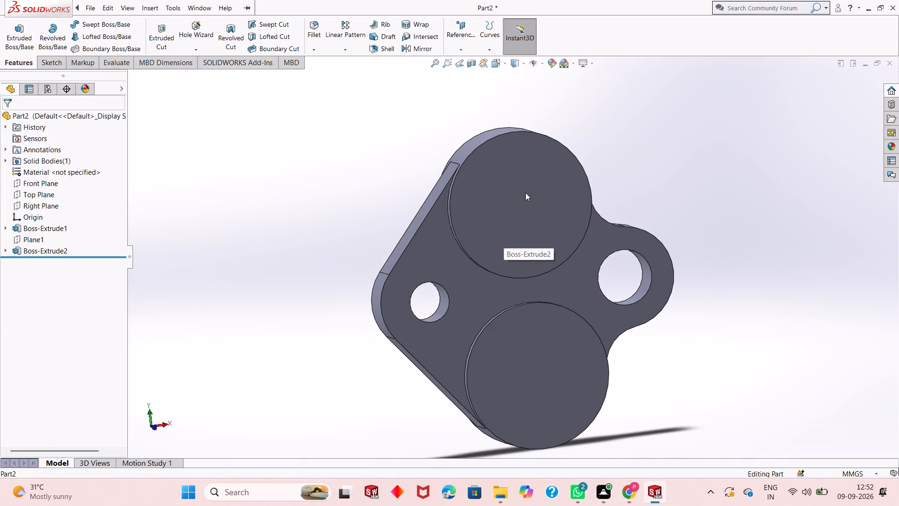
left_click(570, 166)
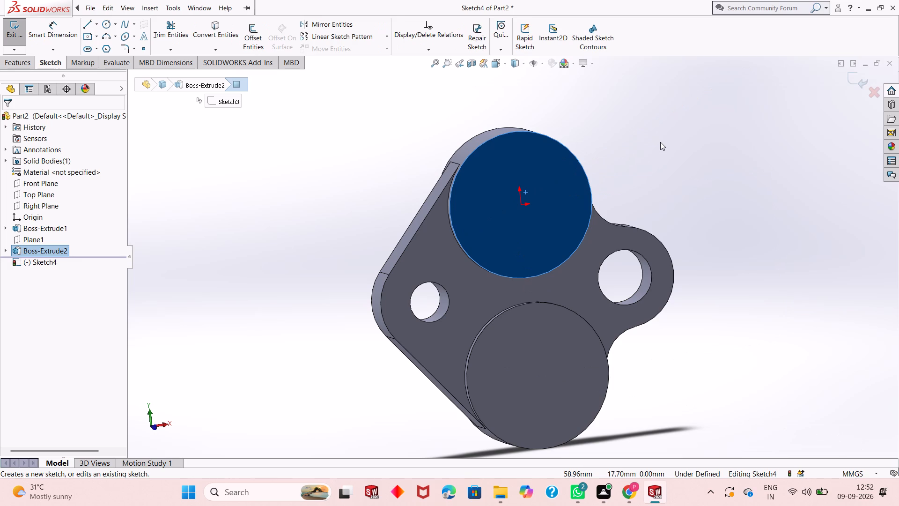
key("ctrl+8")
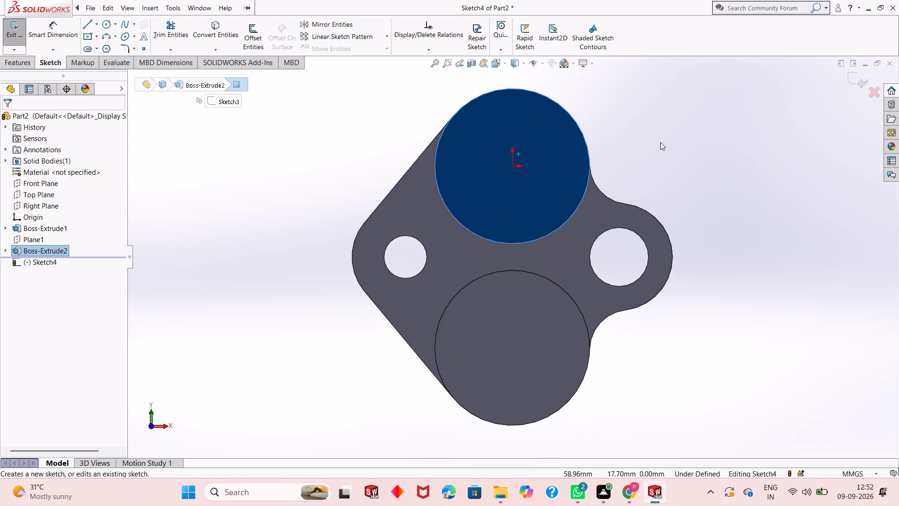
key("Escape")
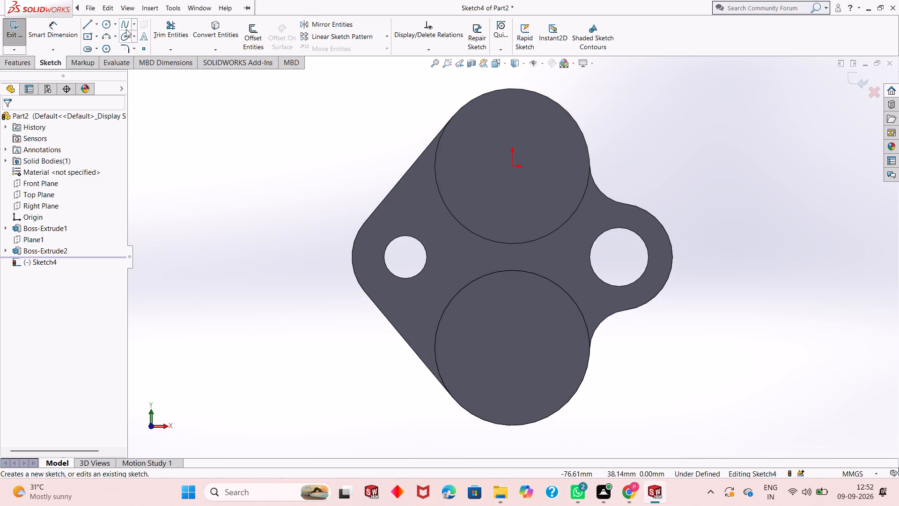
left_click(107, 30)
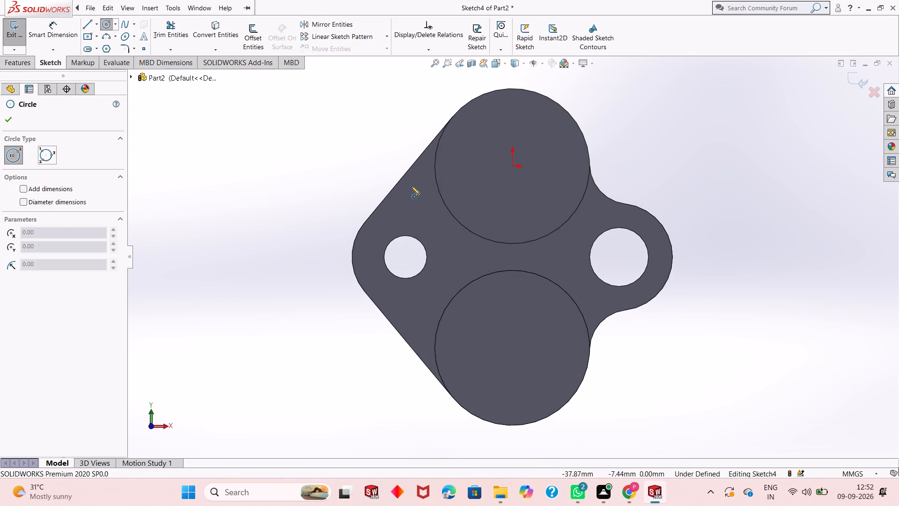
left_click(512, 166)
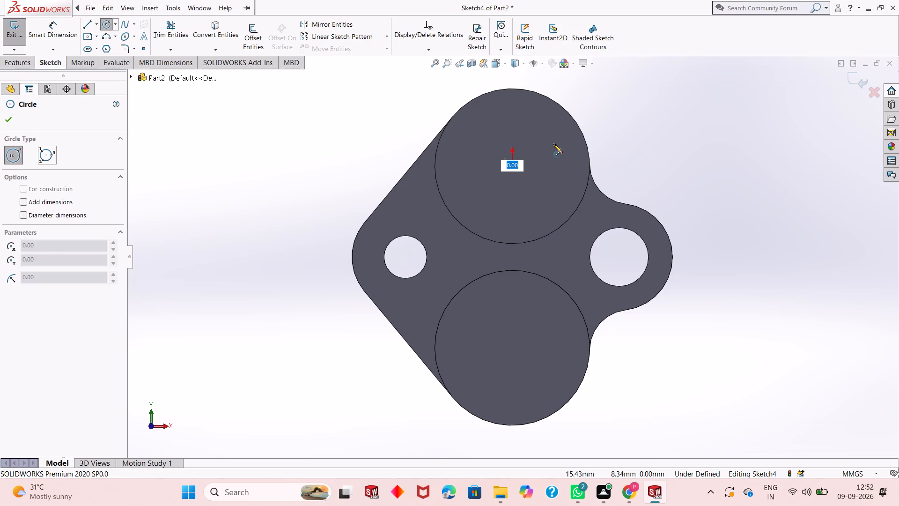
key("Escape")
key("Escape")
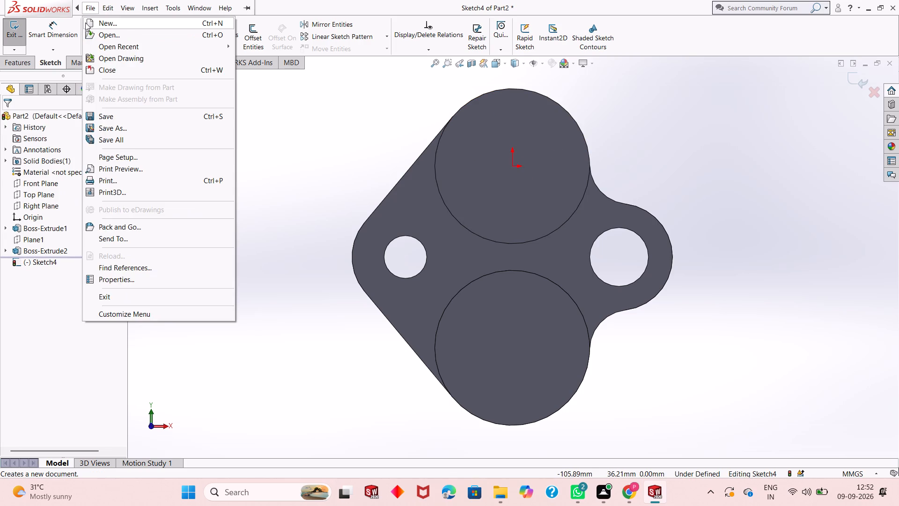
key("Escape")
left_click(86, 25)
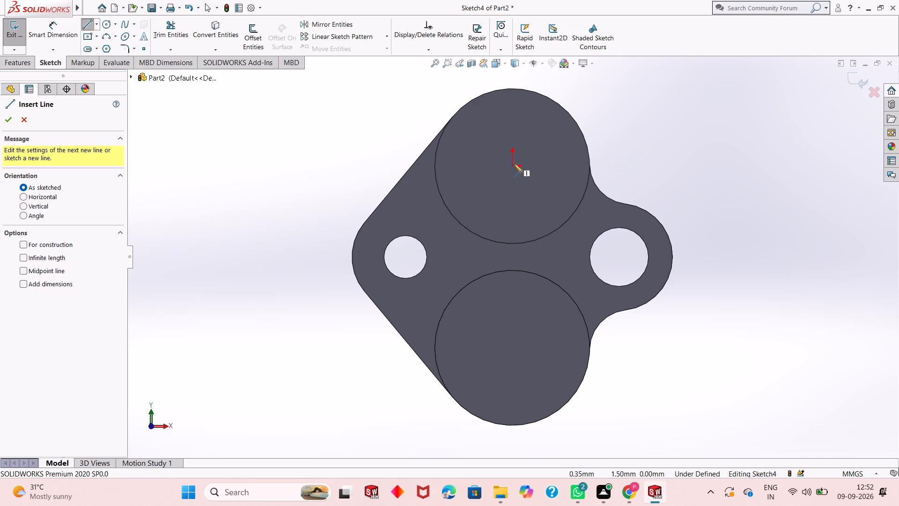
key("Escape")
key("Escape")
Sketch a circle concentric with each boss, about 44 mm in diameter on the upper and about 39 mm on the lower.
left_click(107, 21)
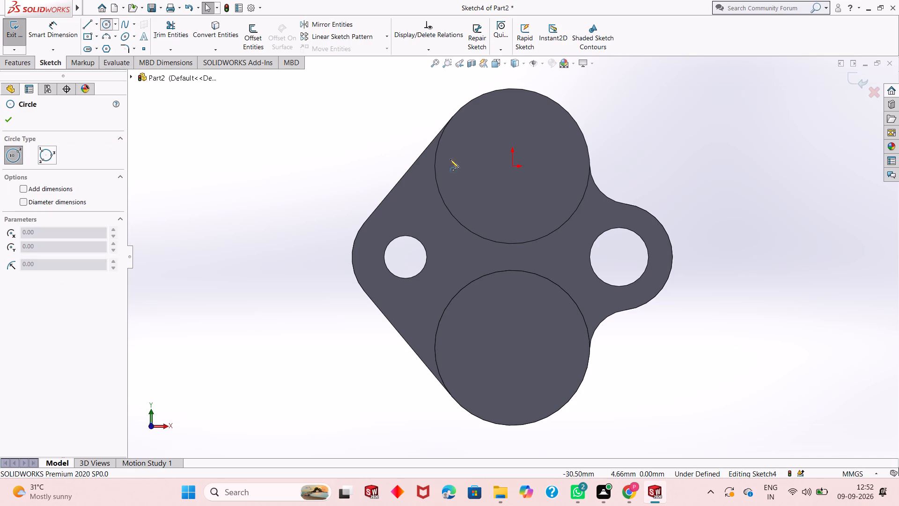
left_click(515, 165)
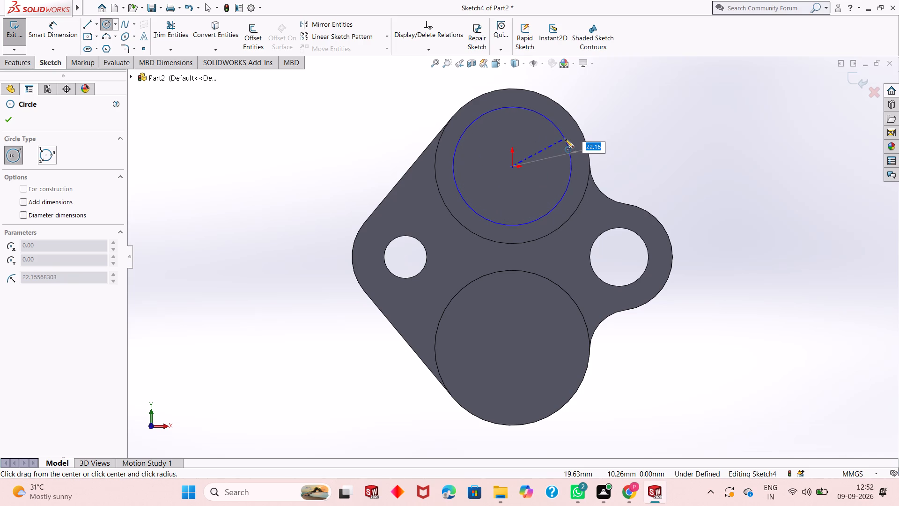
left_click(565, 139)
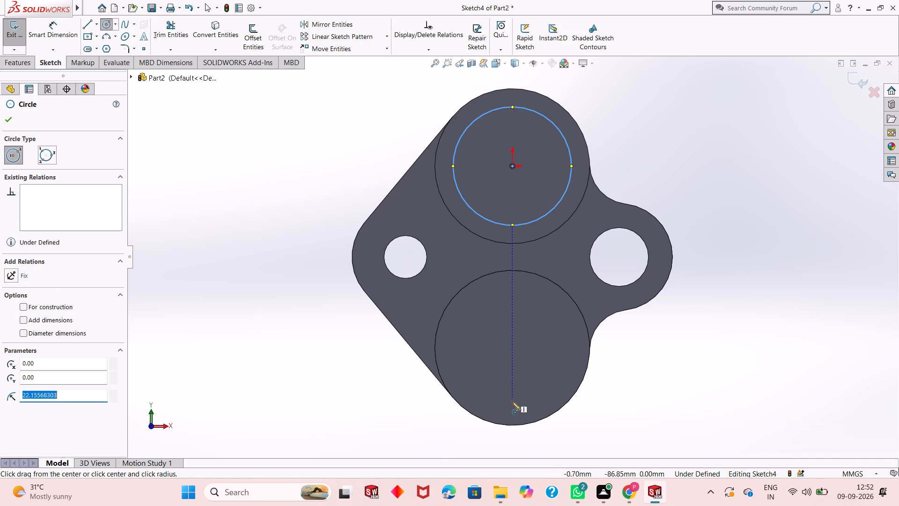
left_click(513, 348)
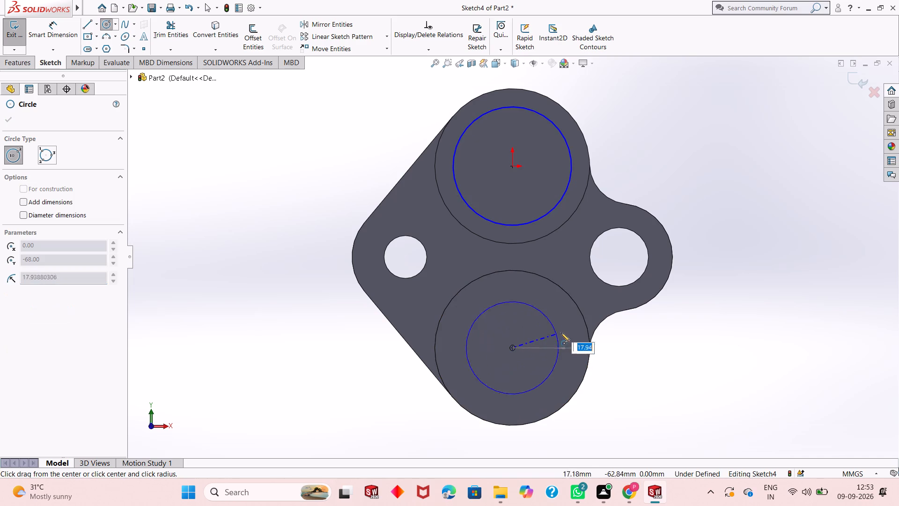
left_click(562, 332)
key("Escape")
key("Escape")
key("Escape")
key("Escape")
Dimension both concentric circles on the bosses to a diameter of 36 mm.
left_click(48, 34)
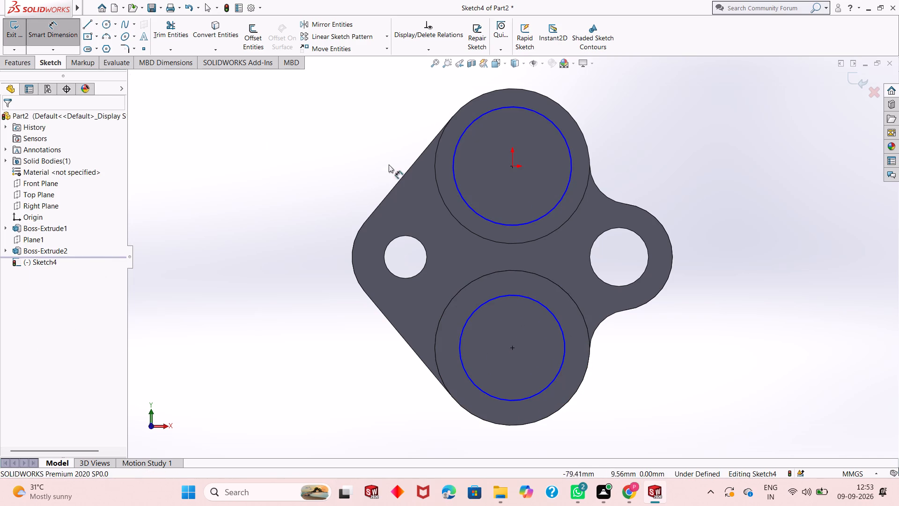
left_click(548, 214)
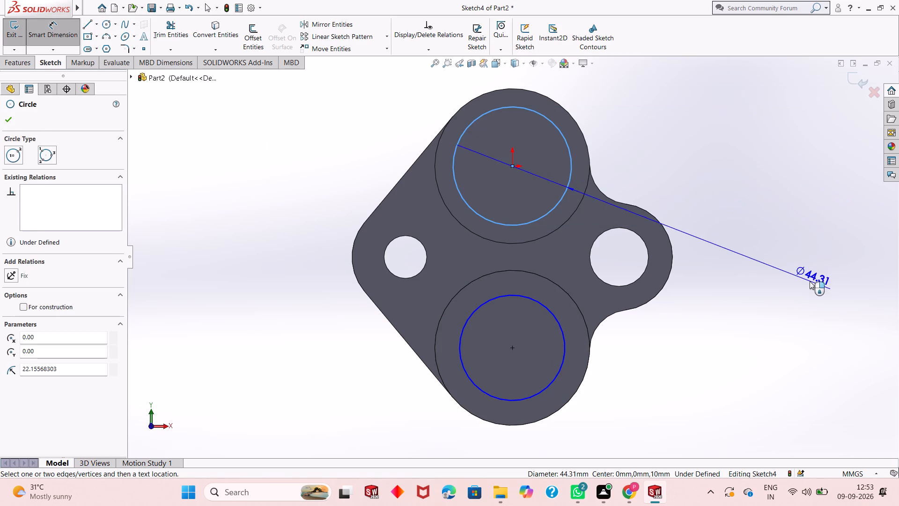
left_click(810, 282)
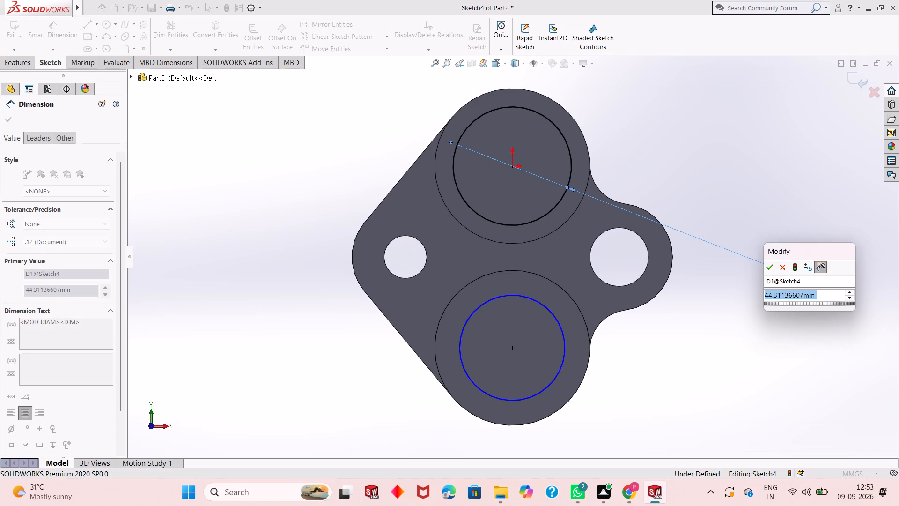
type("36")
key("Return")
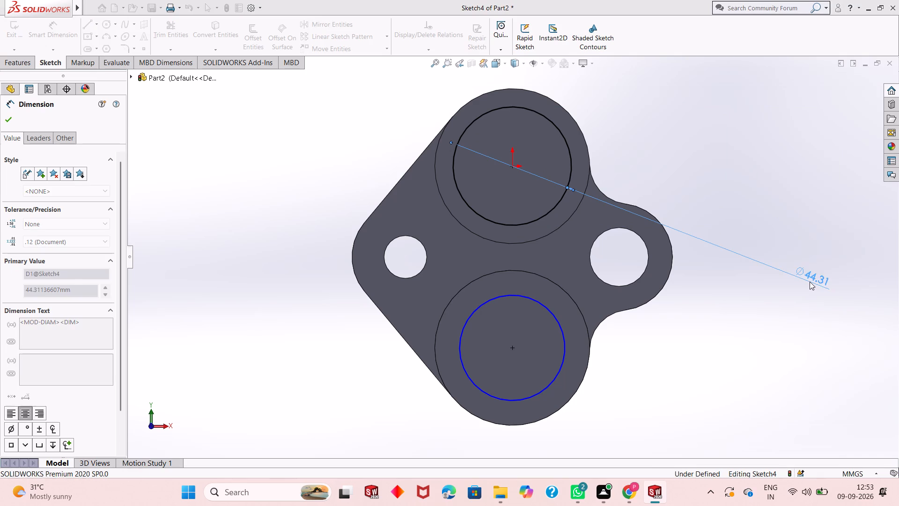
left_click(546, 387)
left_click(770, 421)
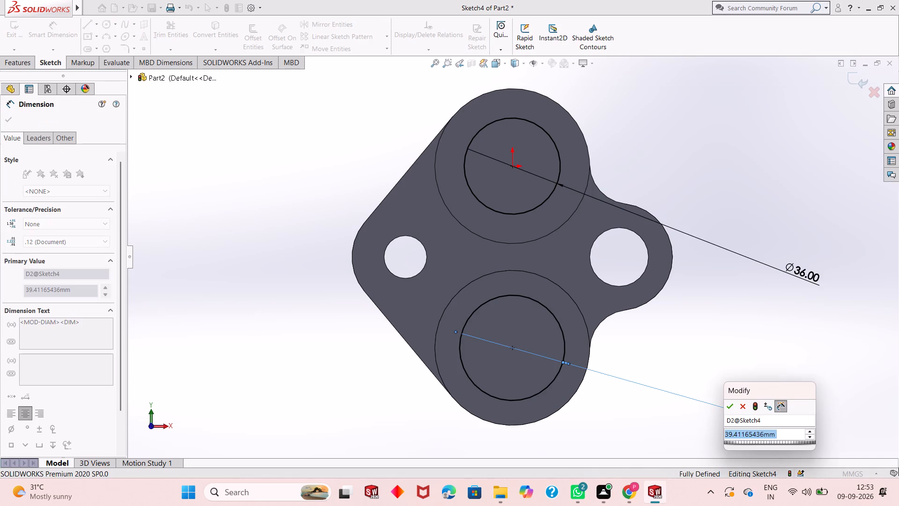
type("36")
key("Return")
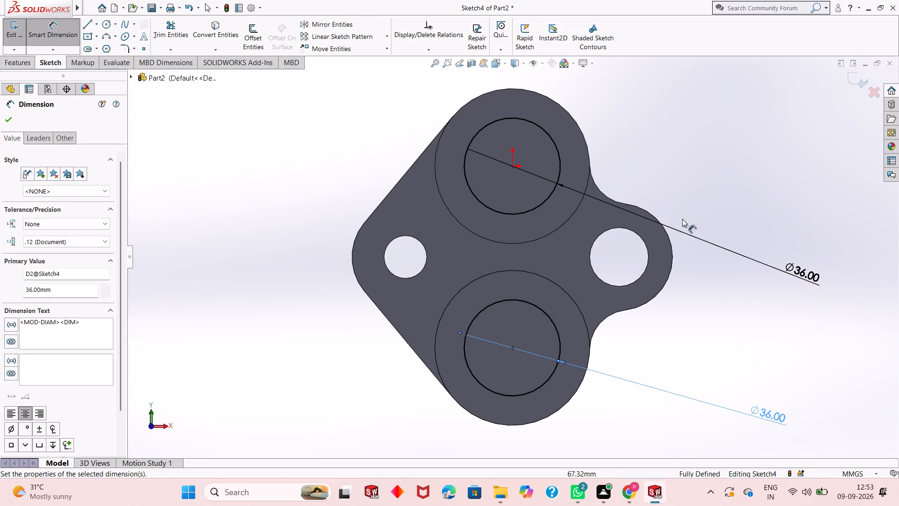
left_click(8, 123)
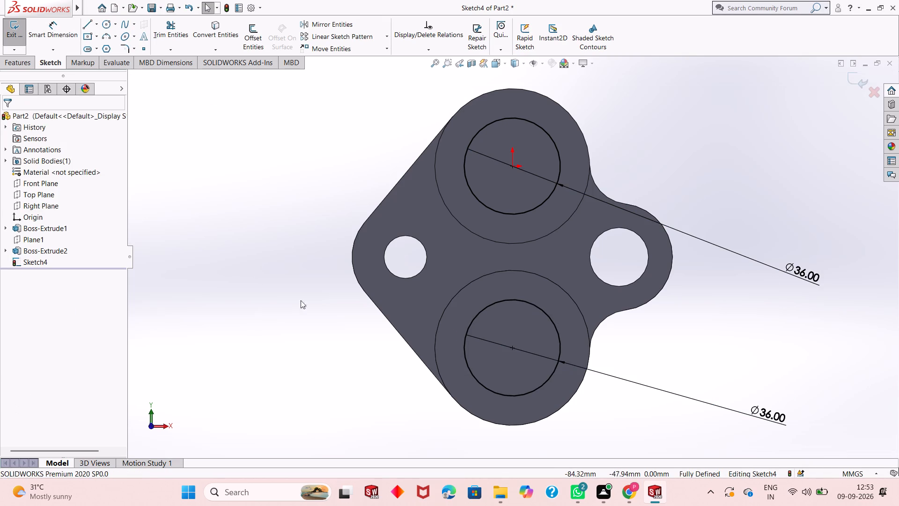
Sketch a small circle about 7 mm in diameter, centred on the topmost point of the upper boss's 36 mm circle.
middle_click_drag(374, 325, 432, 328)
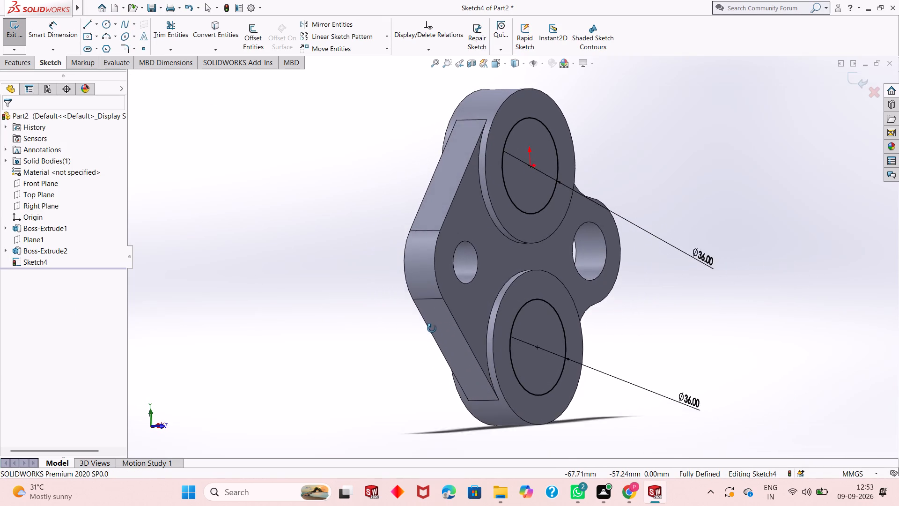
middle_click_drag(432, 328, 376, 339)
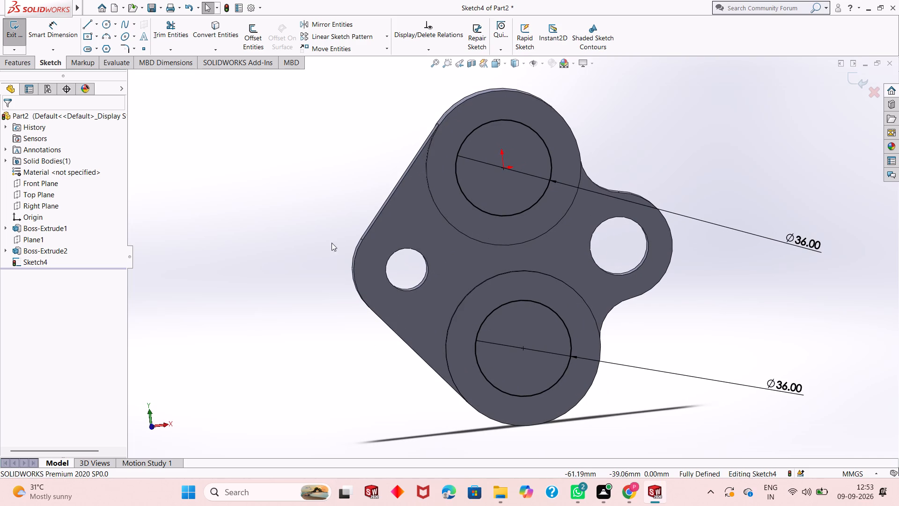
left_click(108, 23)
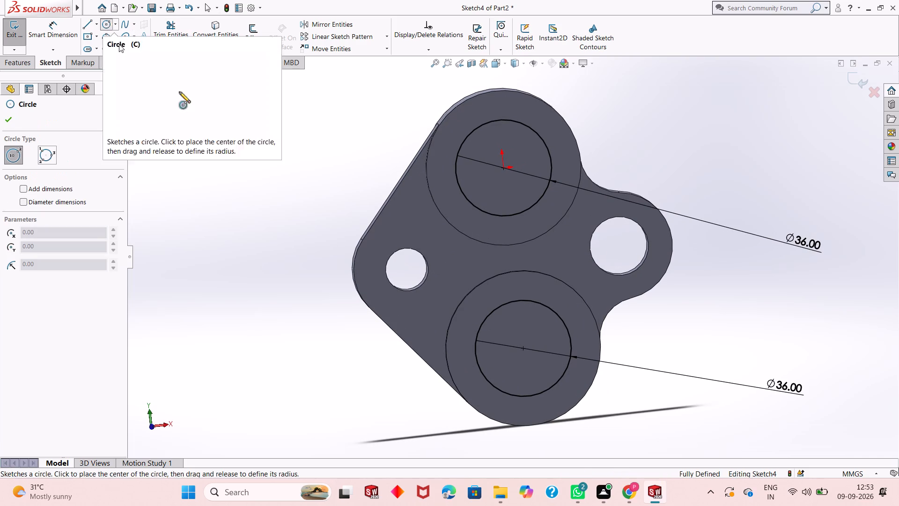
left_click(499, 120)
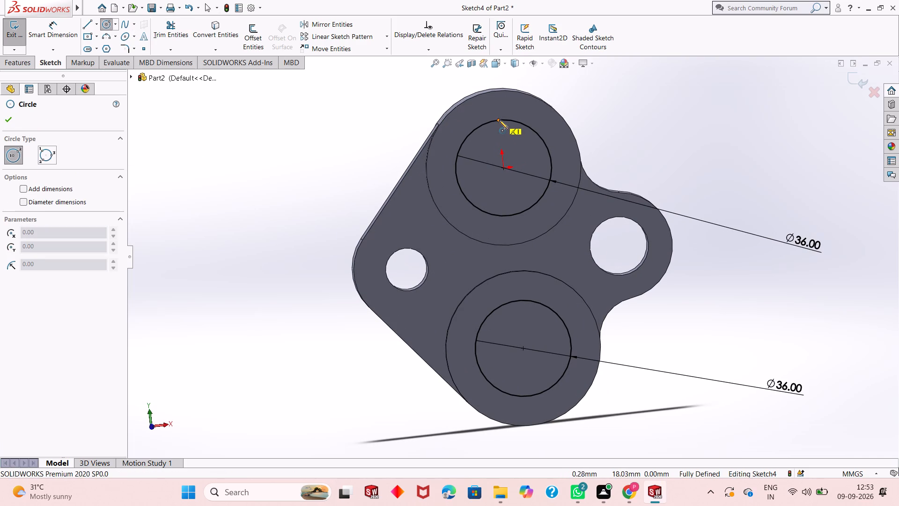
left_click(502, 129)
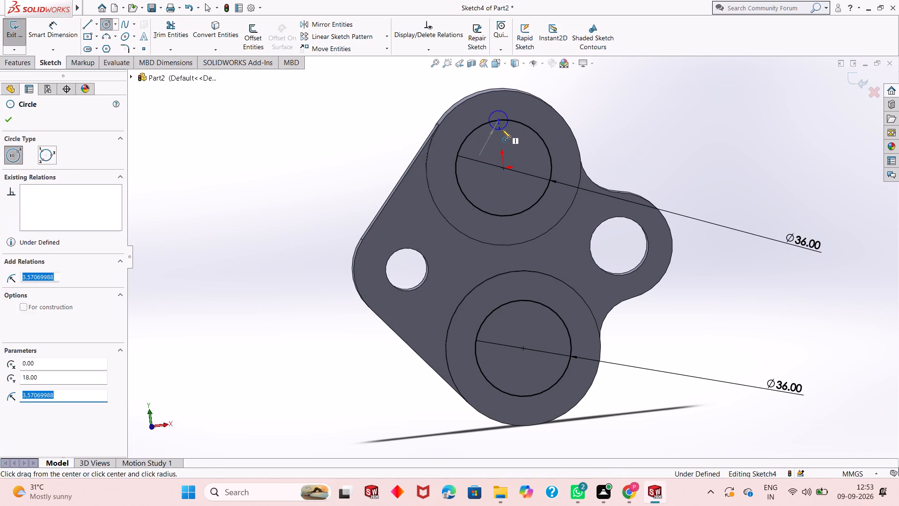
key("Escape")
key("Escape")
key("Escape")
Dimension the small circle at the top of the upper 36 mm circle to a diameter of 8 mm.
middle_click_drag(441, 160, 458, 189)
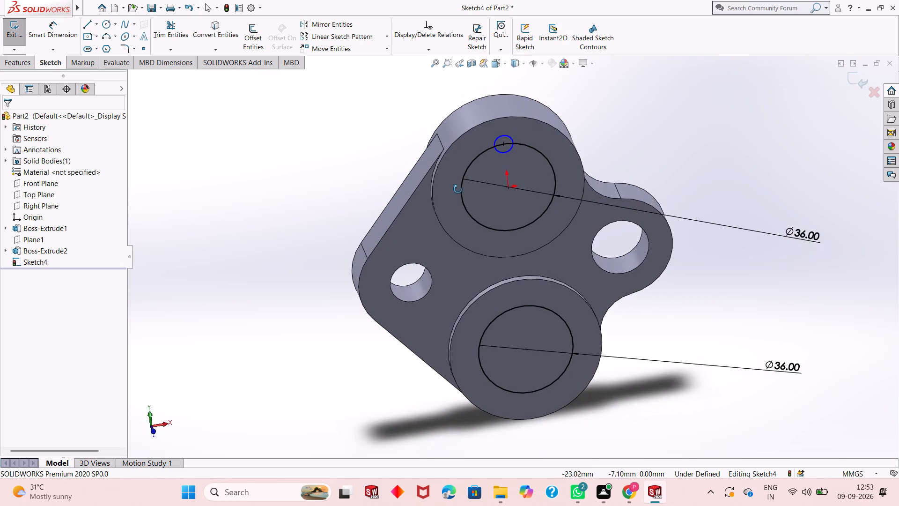
middle_click_drag(458, 189, 459, 162)
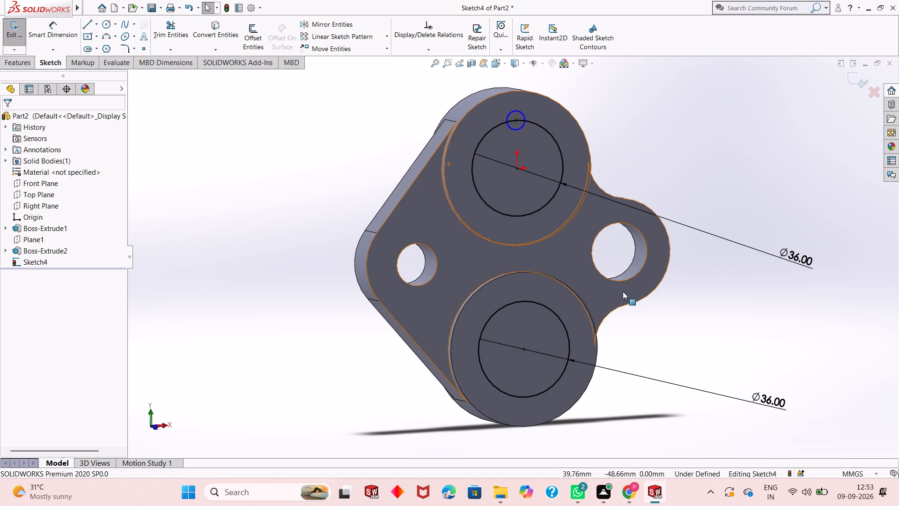
middle_click_drag(623, 294, 620, 277)
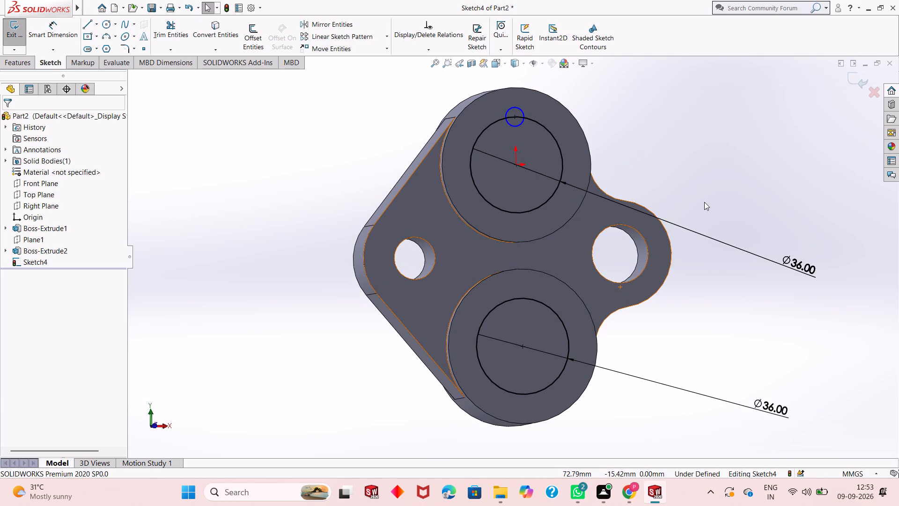
middle_click_drag(704, 202, 674, 214)
scroll(523, 109, "down", 3)
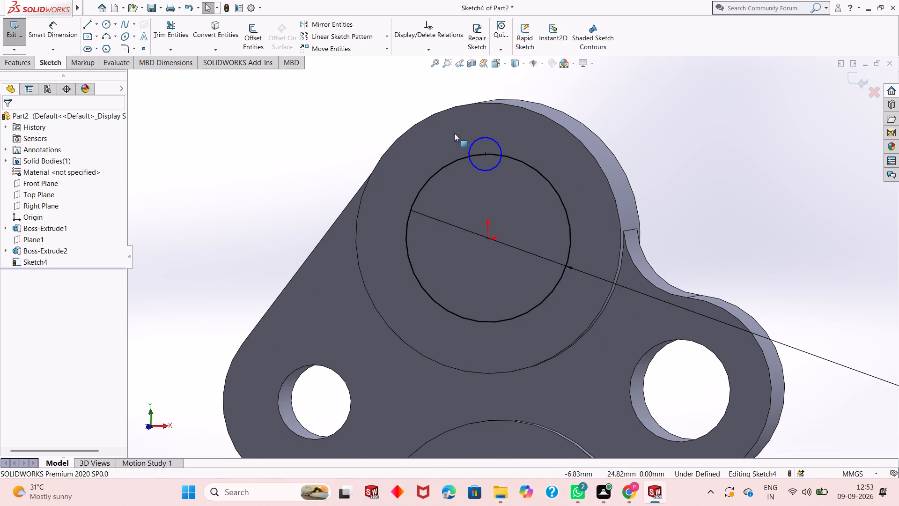
scroll(504, 203, "up", 1)
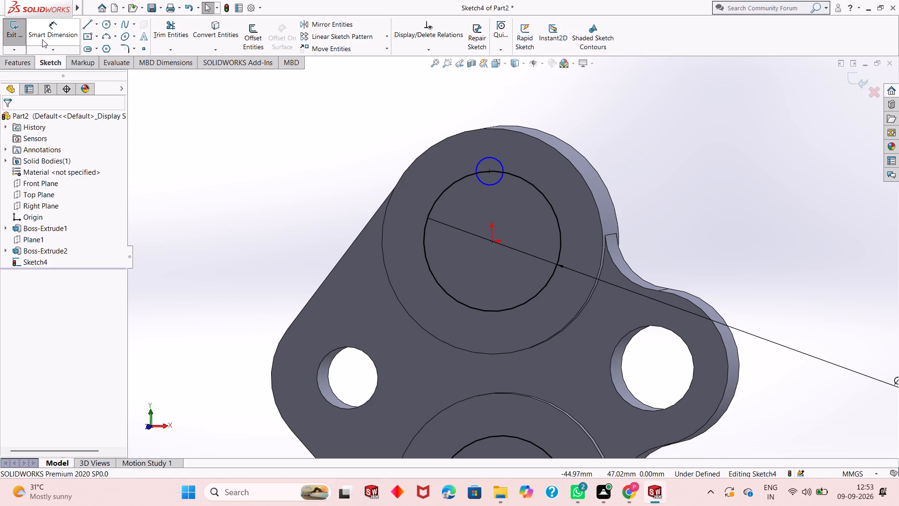
left_click(41, 43)
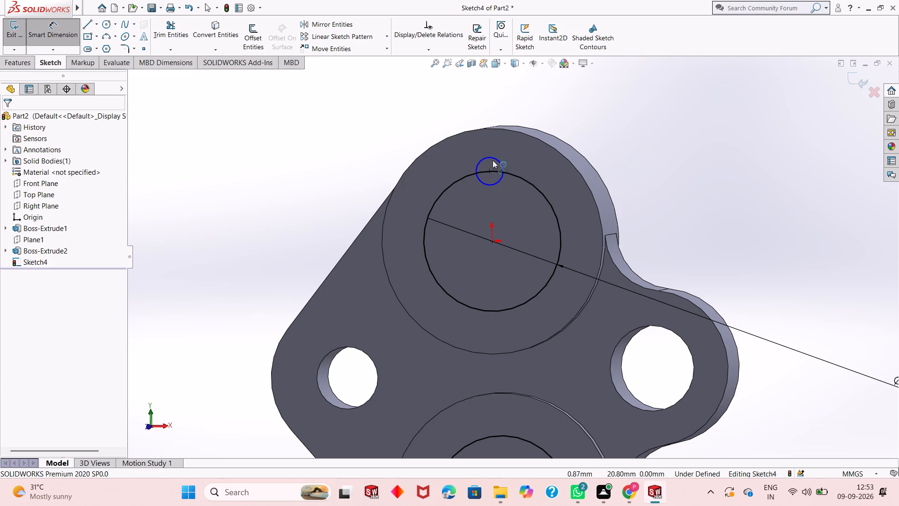
left_click(493, 160)
left_click(658, 94)
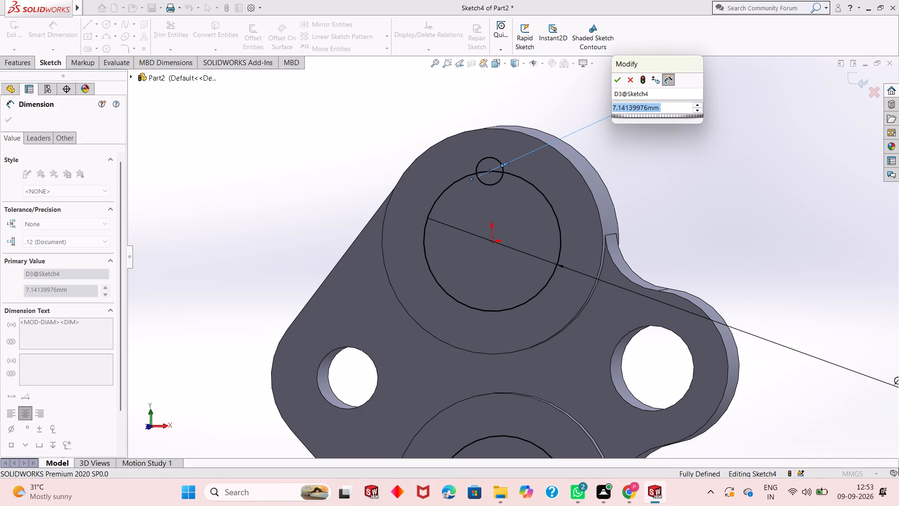
key("8")
key("Return")
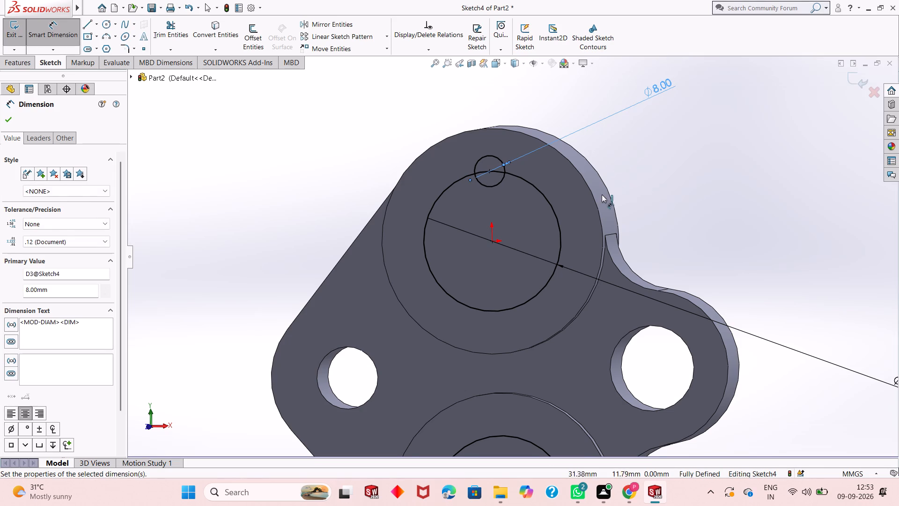
key("Escape")
key("Escape")
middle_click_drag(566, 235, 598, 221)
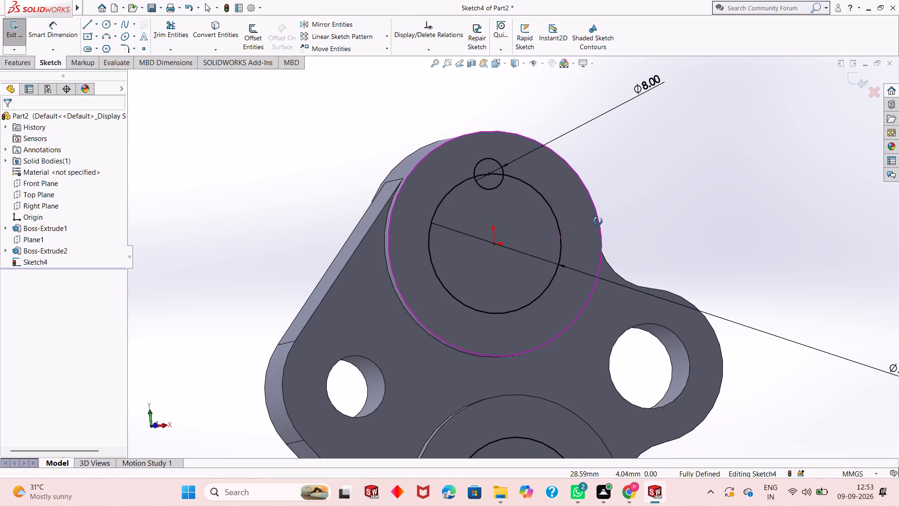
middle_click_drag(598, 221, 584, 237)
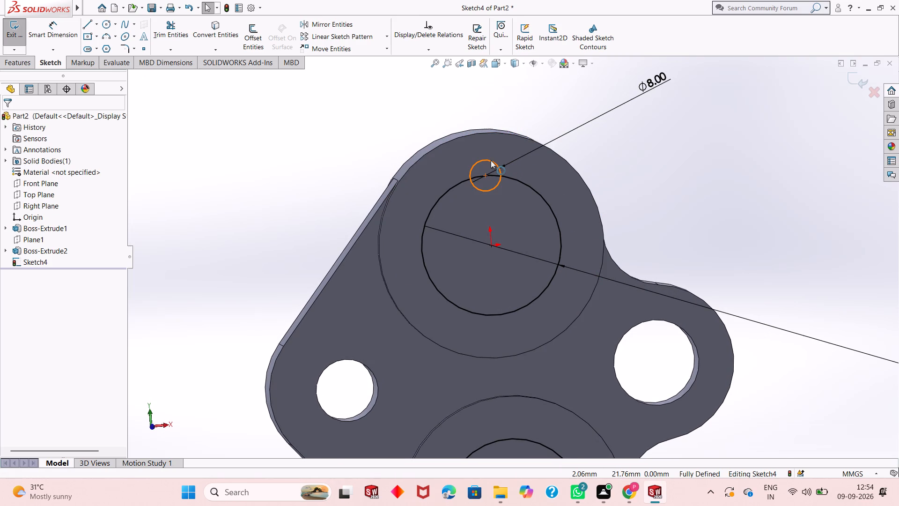
Circular-pattern the 8 mm circle about the upper boss's centre as 8 equally spaced instances over 360 degrees.
left_click(491, 160)
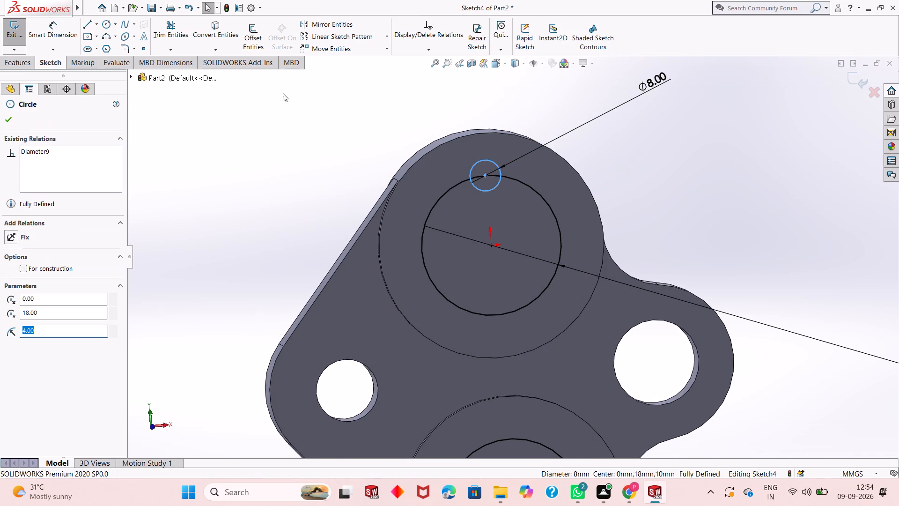
left_click(390, 38)
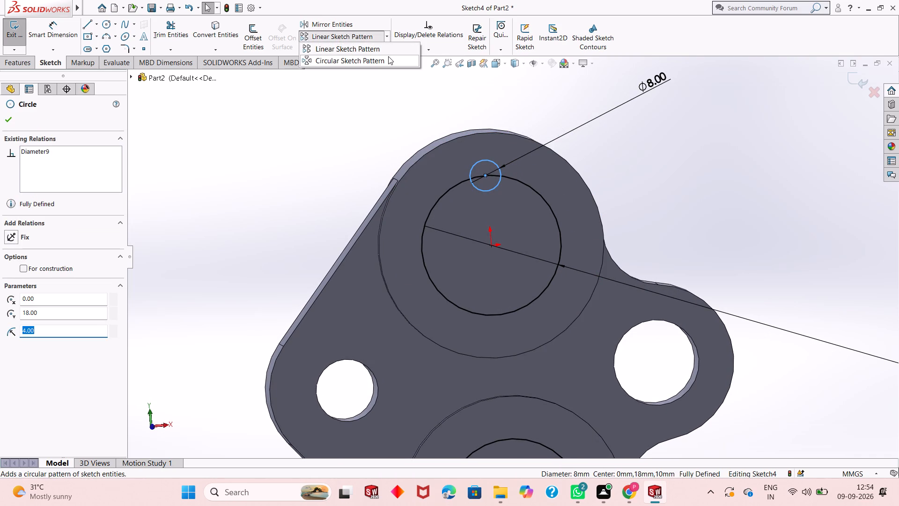
left_click(388, 57)
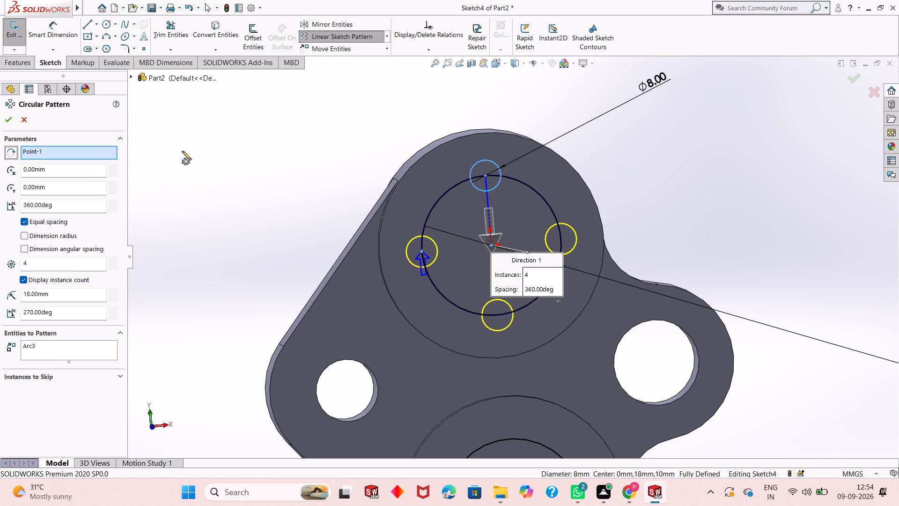
double_click(54, 265)
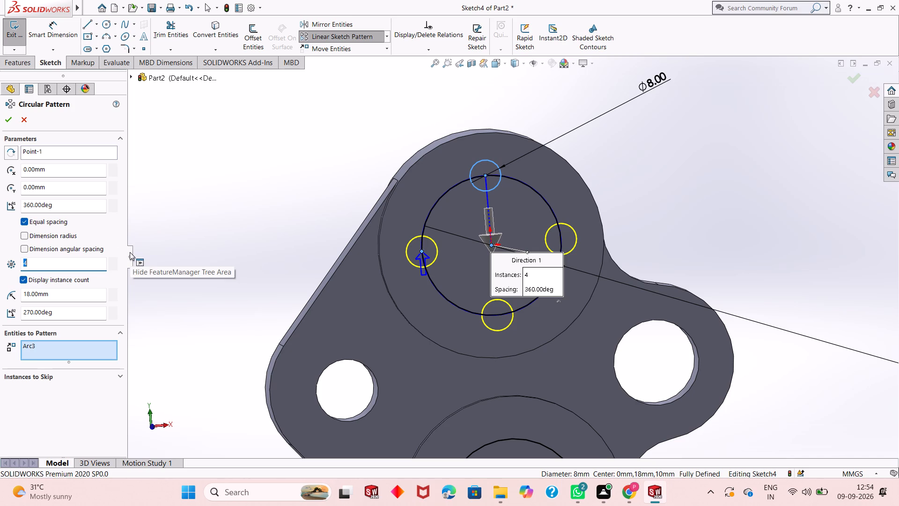
key("BackSpace")
key("8")
key("Return")
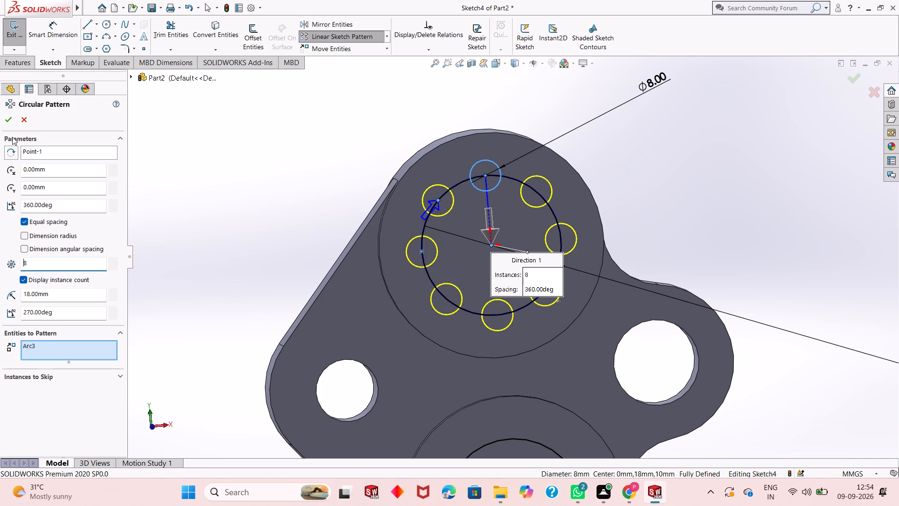
left_click(11, 119)
left_click(713, 209)
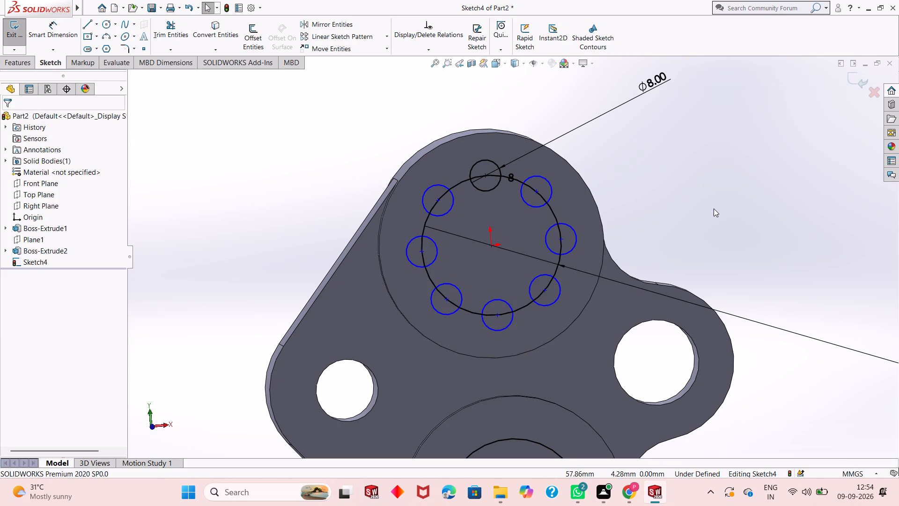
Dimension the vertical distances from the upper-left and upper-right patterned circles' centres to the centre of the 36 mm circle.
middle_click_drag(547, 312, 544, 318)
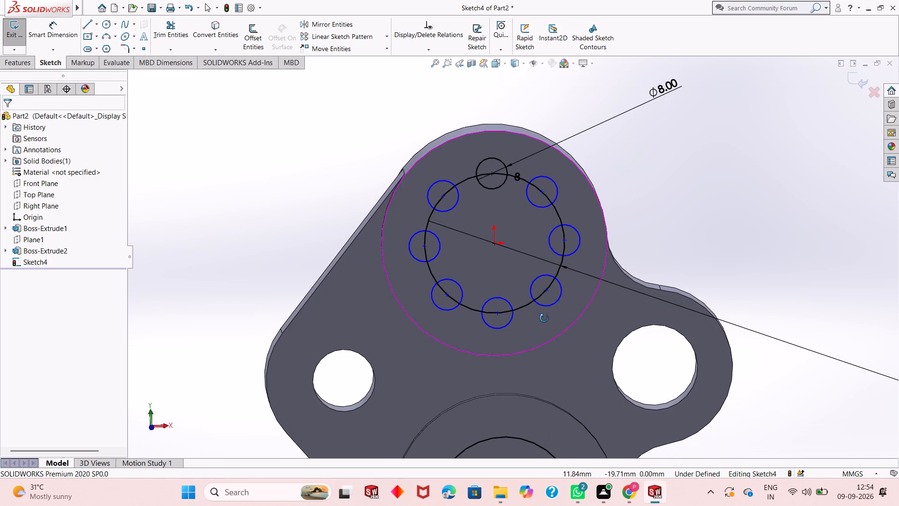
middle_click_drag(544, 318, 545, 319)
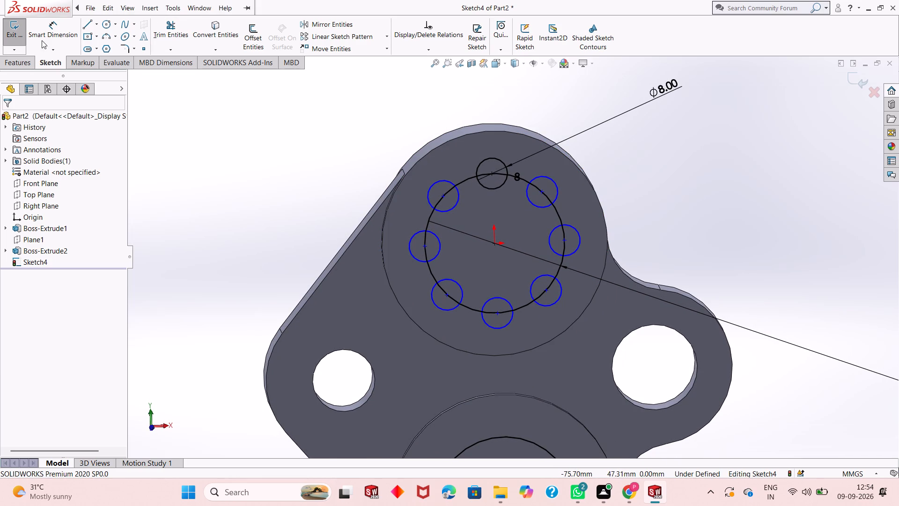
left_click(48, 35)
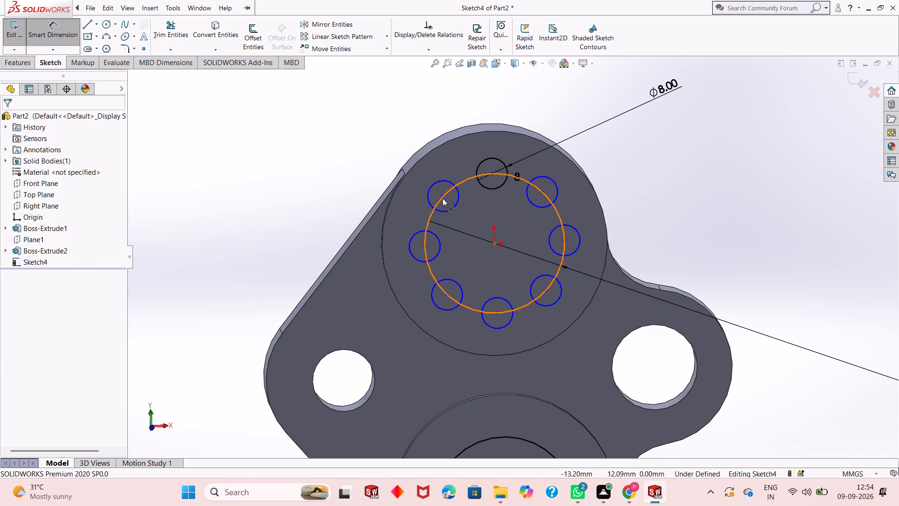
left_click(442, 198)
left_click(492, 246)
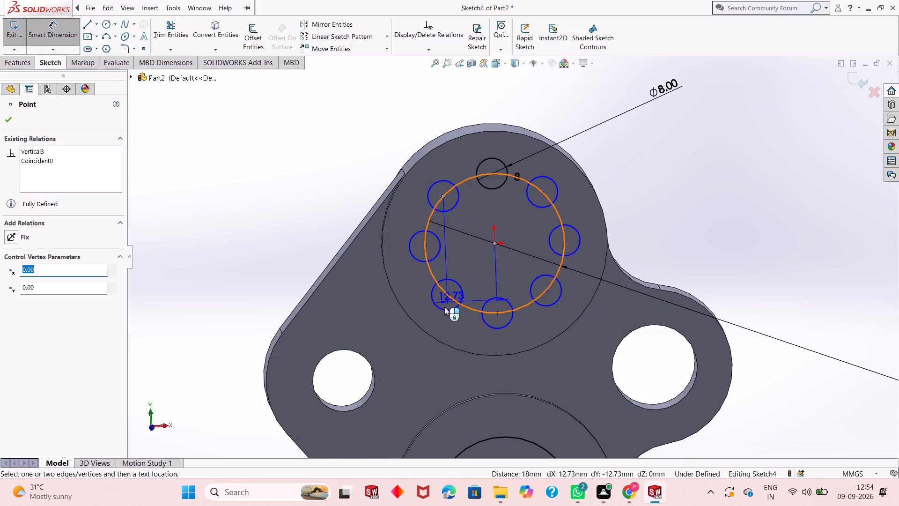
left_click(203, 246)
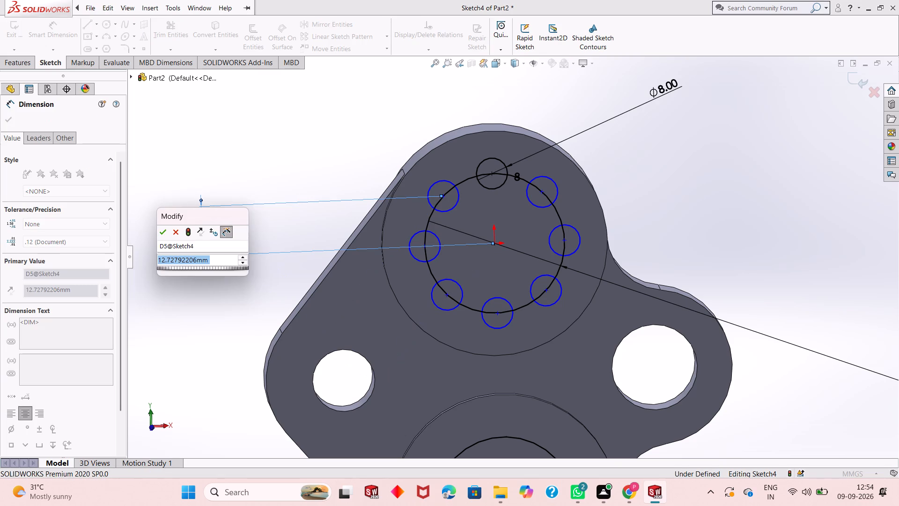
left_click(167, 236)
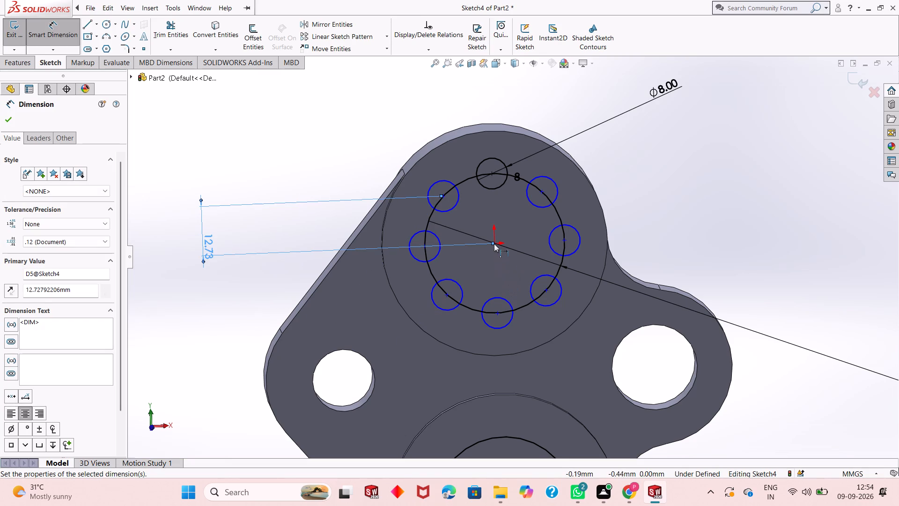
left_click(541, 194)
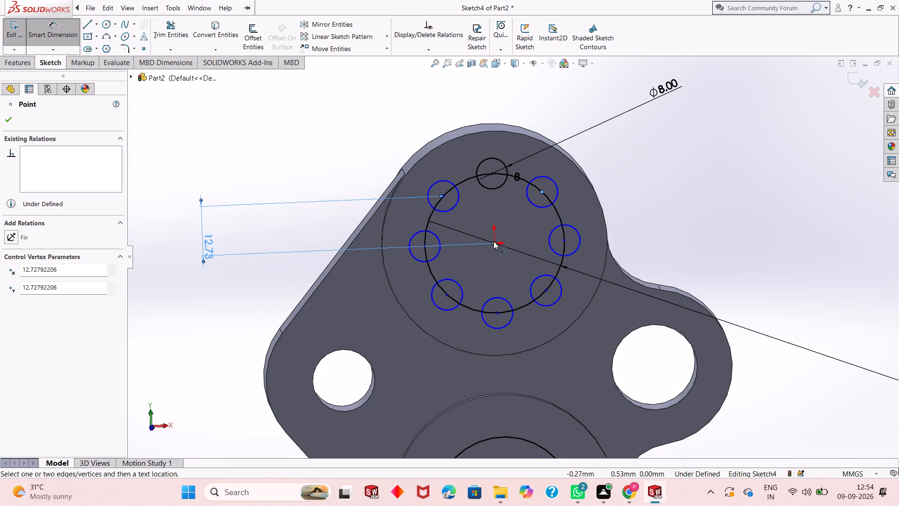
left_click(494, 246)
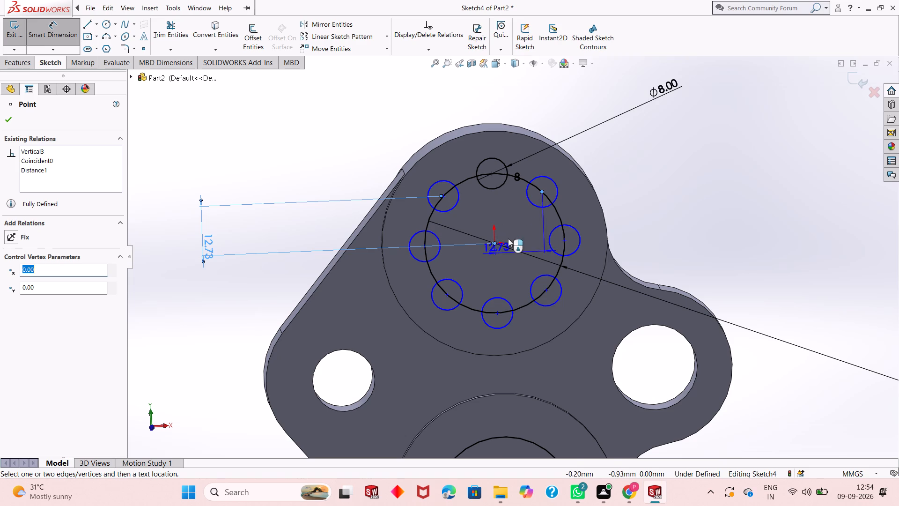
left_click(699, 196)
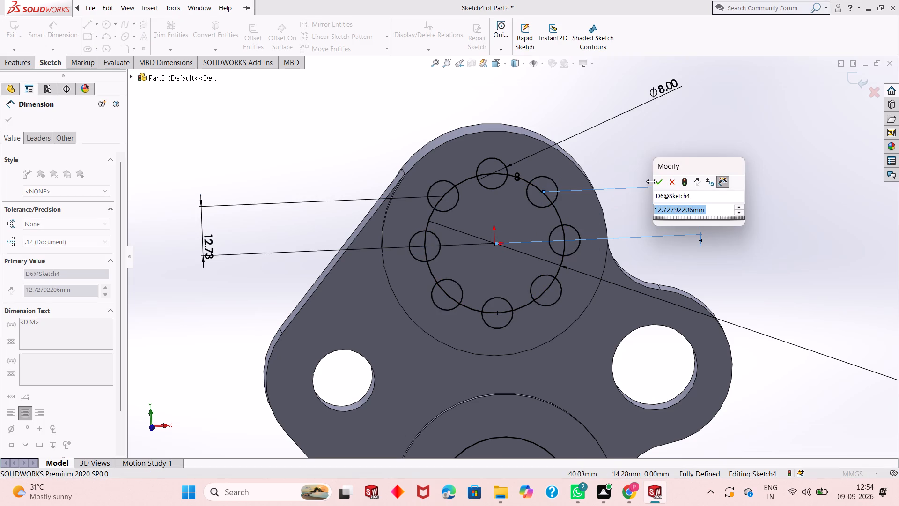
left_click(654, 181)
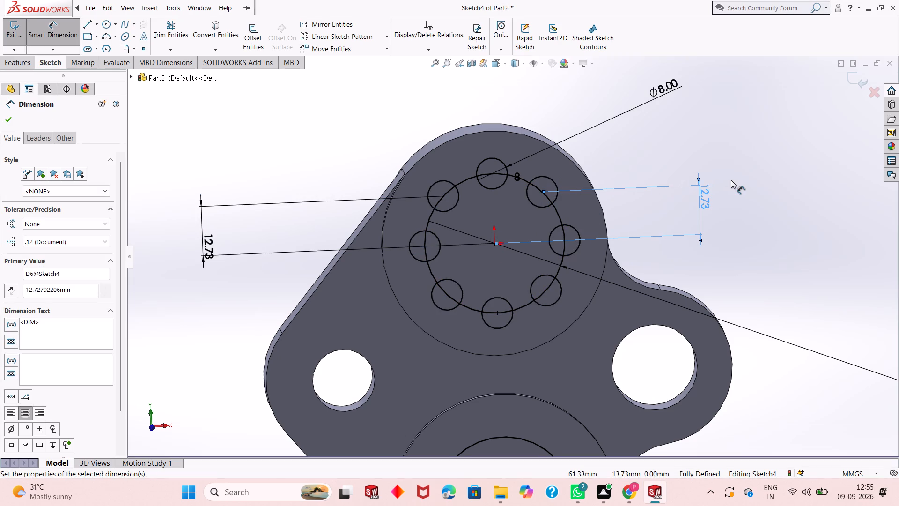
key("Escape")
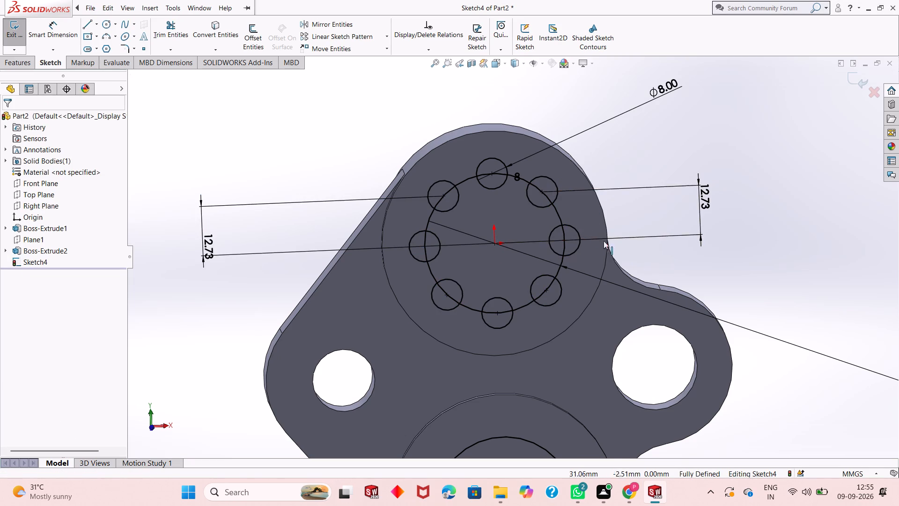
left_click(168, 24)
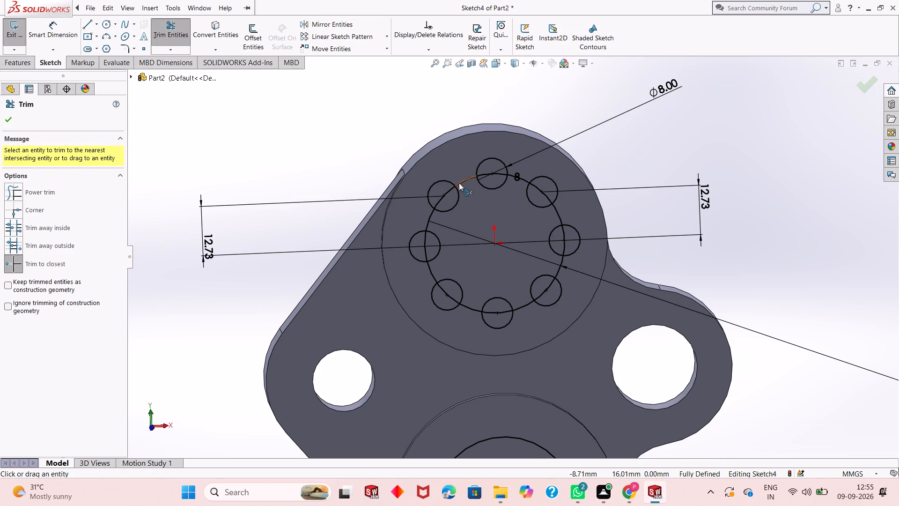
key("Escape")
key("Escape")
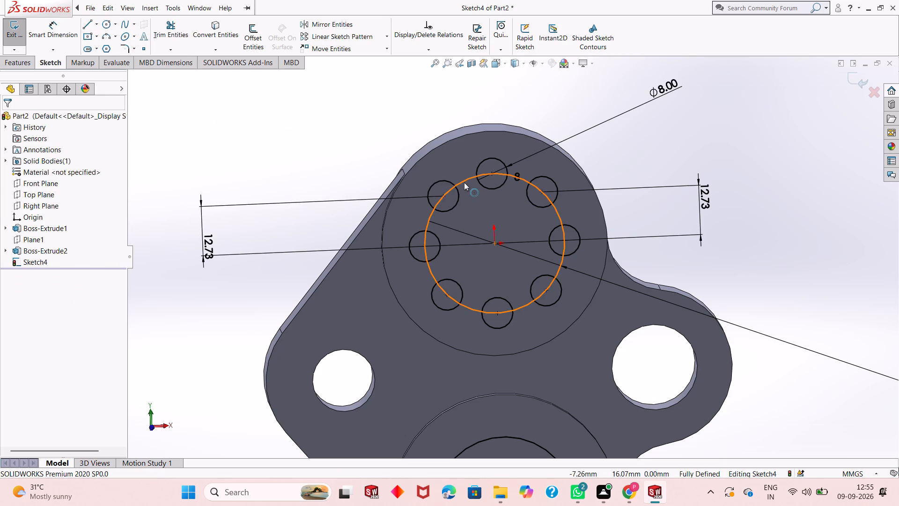
Delete the 36 mm circle that runs through the patterned circles on the upper boss.
left_click(464, 182)
key("Delete")
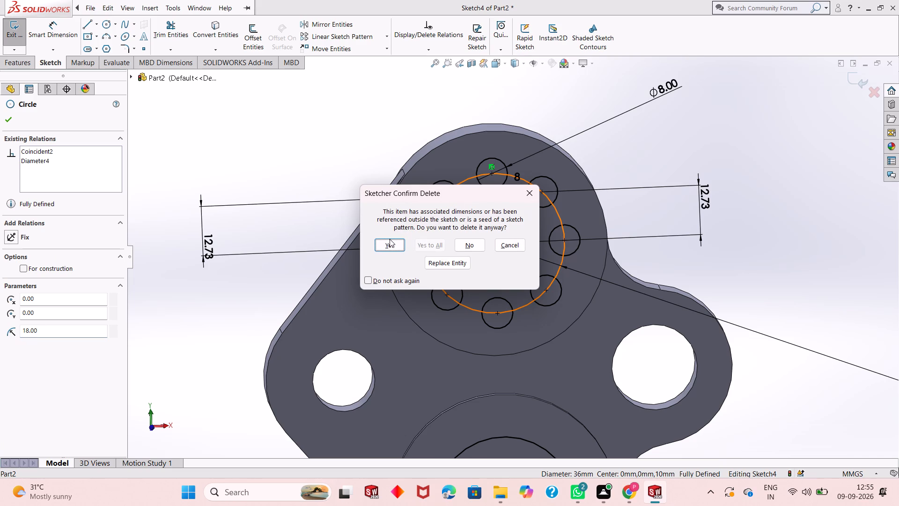
left_click(390, 242)
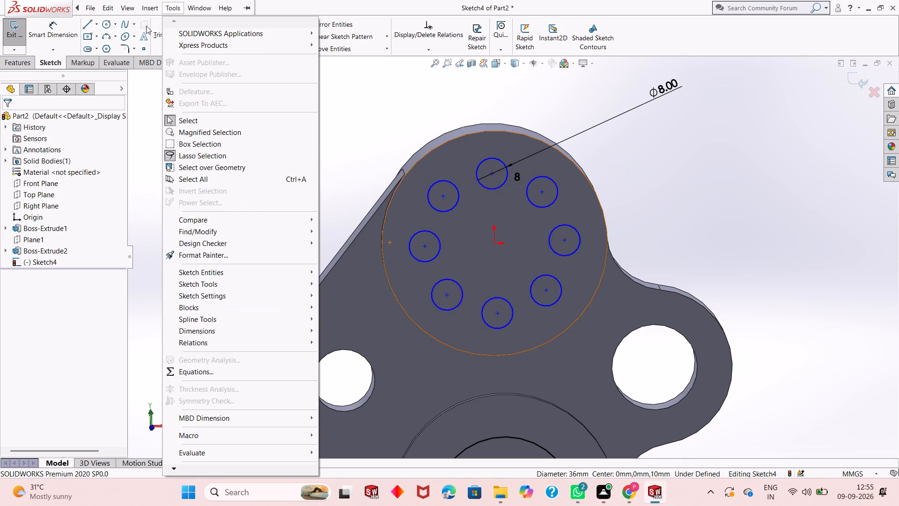
Dimension the vertical distances from the upper-left and upper-right patterned circles' centres to the origin, keeping their drawn values.
left_click(55, 31)
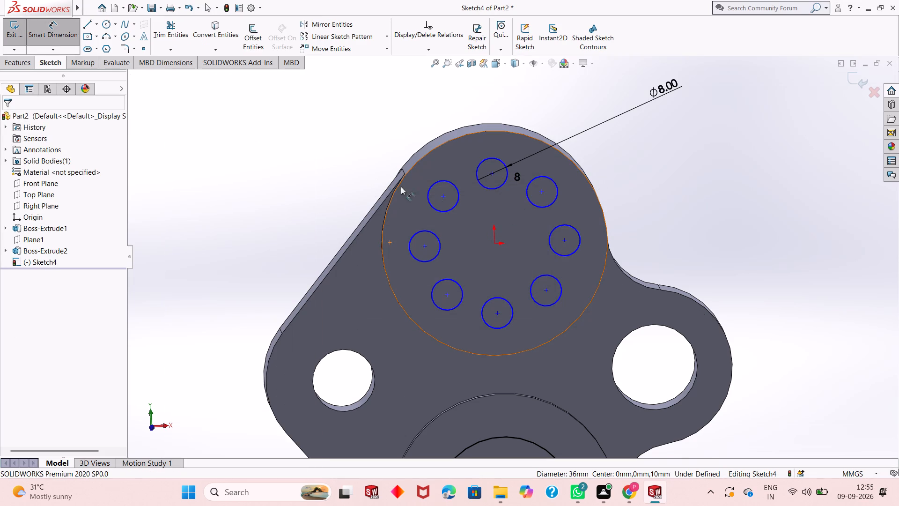
left_click(443, 197)
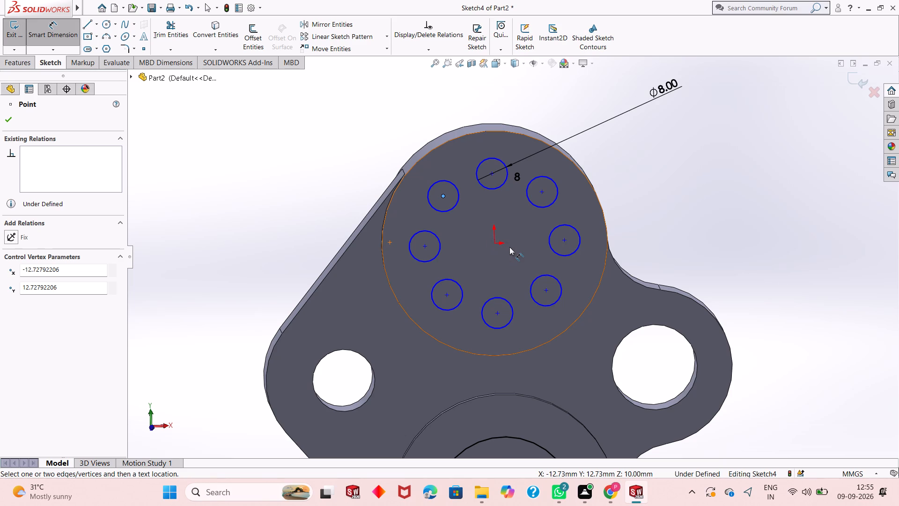
key("ctrl+8")
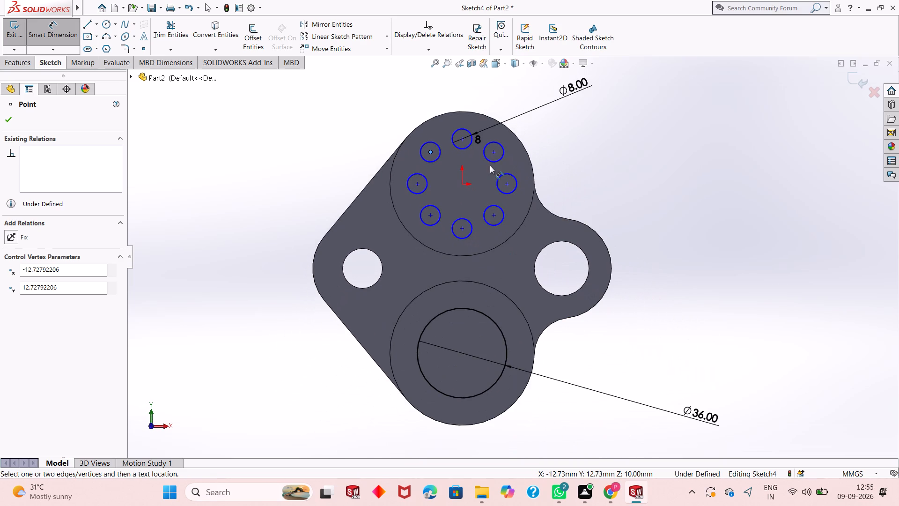
scroll(461, 150, "down", 5)
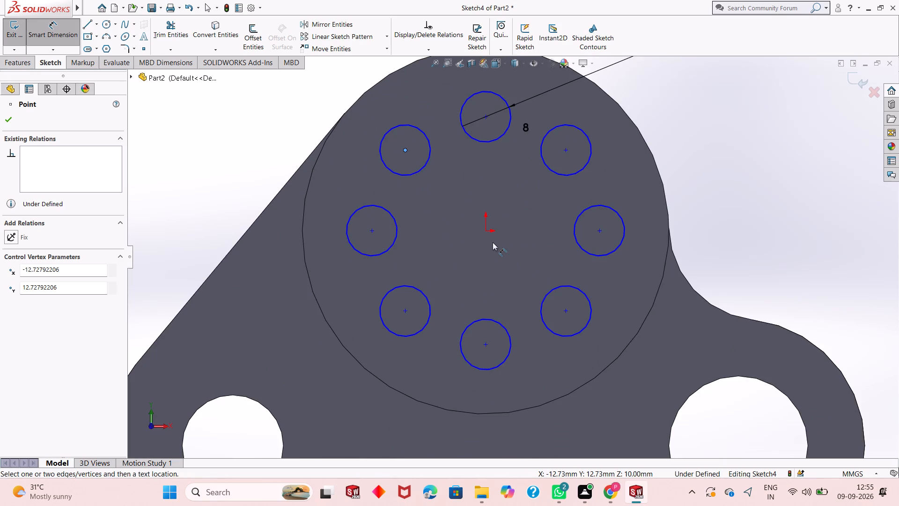
left_click(486, 231)
left_click(225, 200)
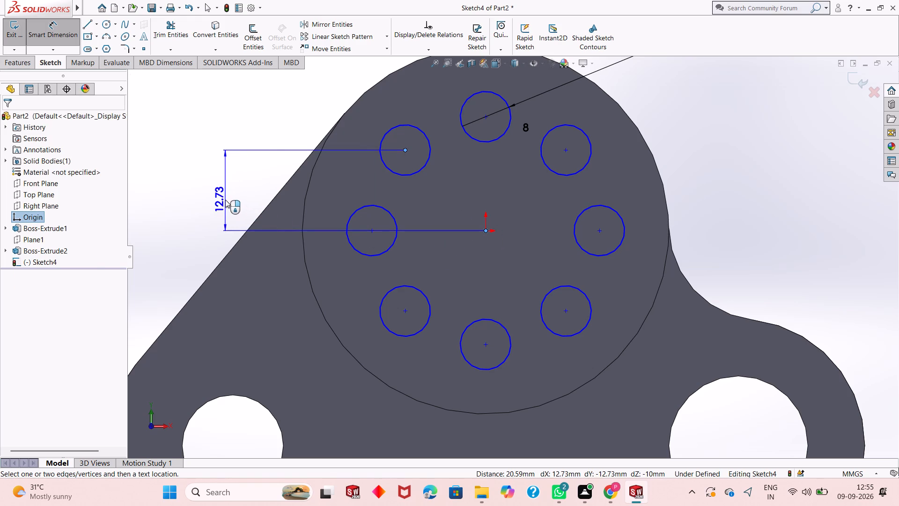
left_click(182, 181)
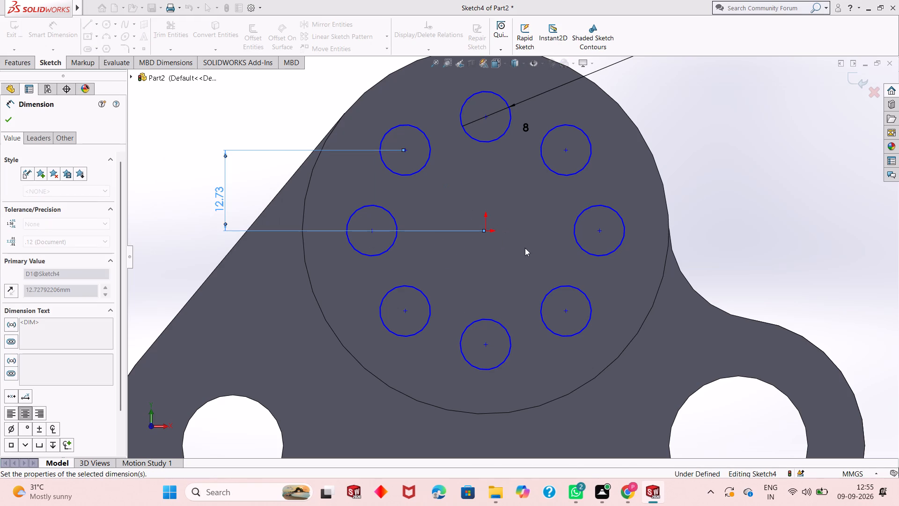
left_click(486, 230)
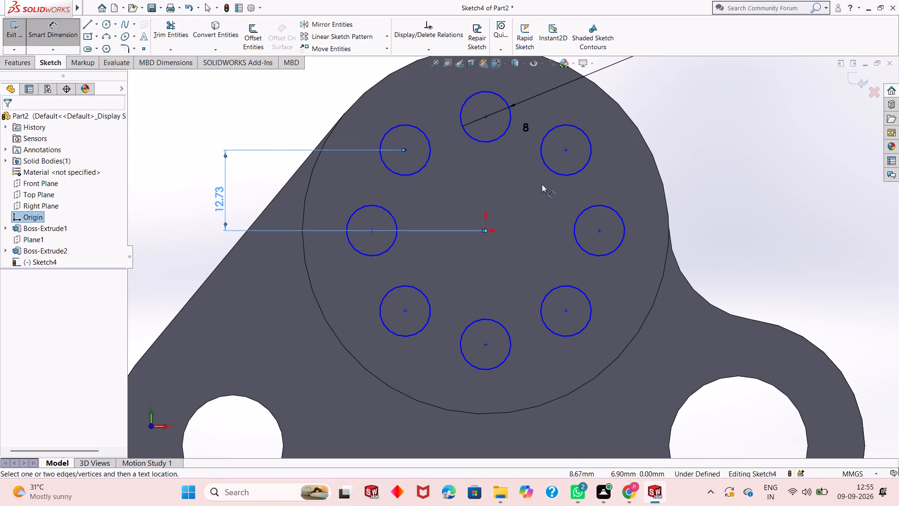
left_click(567, 150)
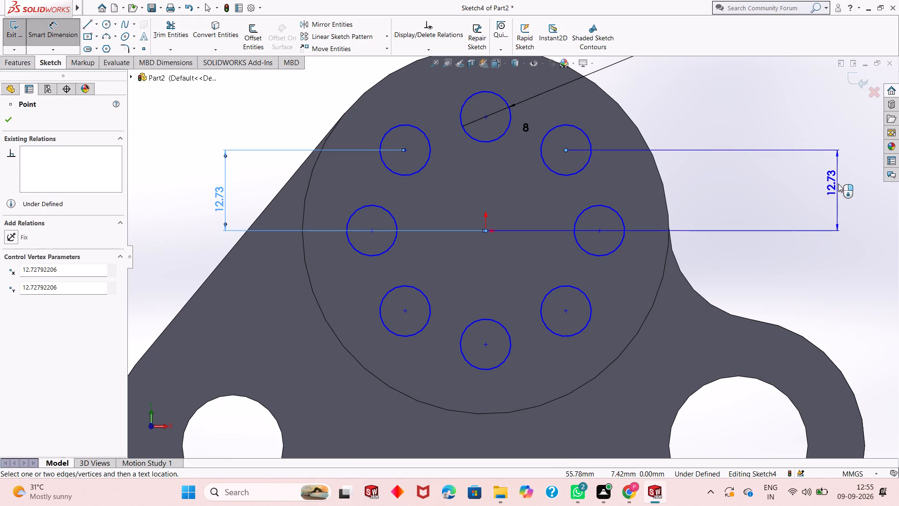
left_click(829, 184)
left_click(793, 168)
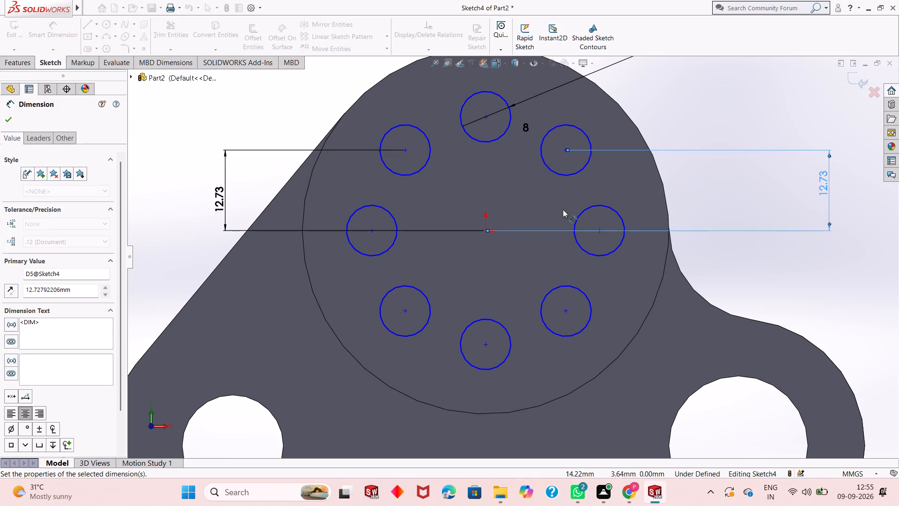
Dimension the horizontal distance from the lower-left patterned circle's centre to the origin, keeping its drawn value.
left_click(407, 311)
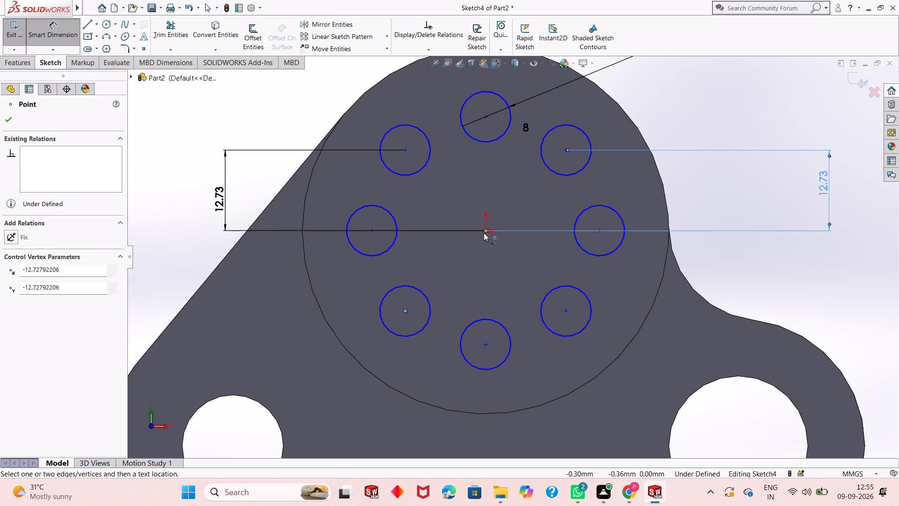
left_click(484, 233)
left_click(437, 413)
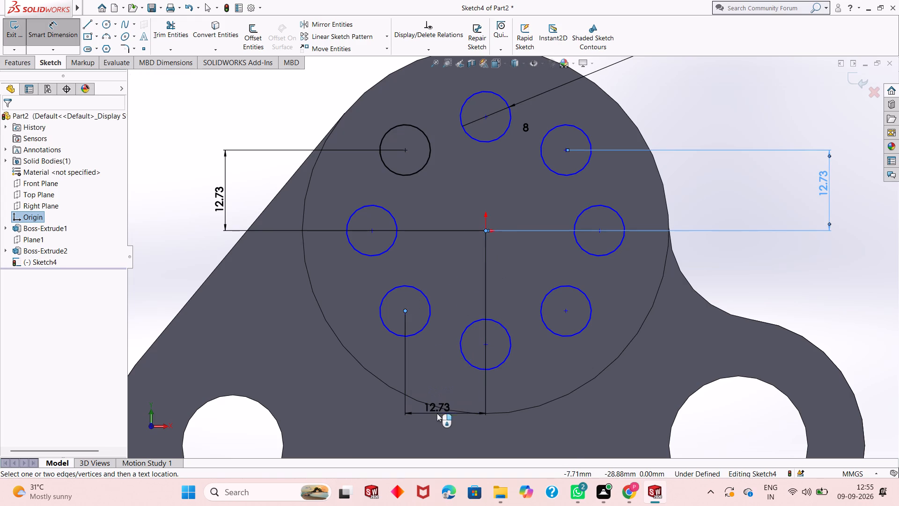
left_click(396, 399)
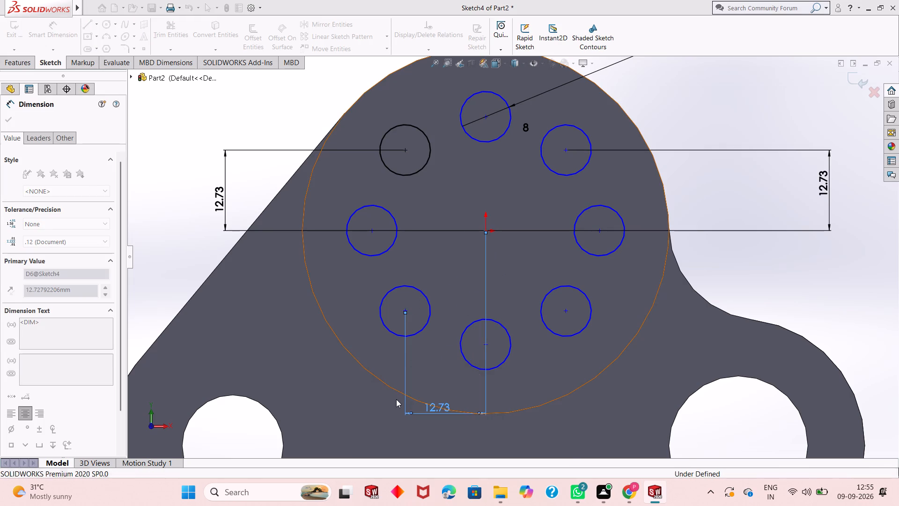
Dimension the vertical distance between the upper-left and lower-left patterned circles' centres on the upper boss, keeping its drawn value.
left_click(404, 152)
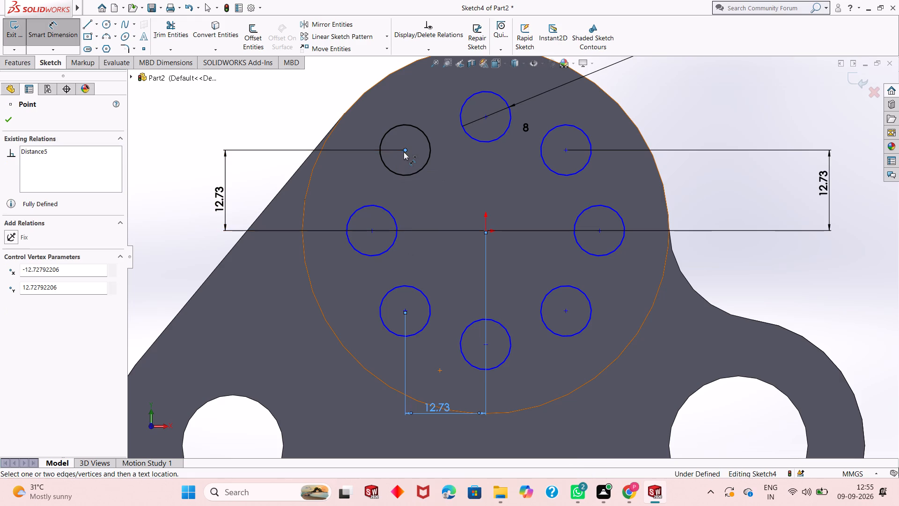
left_click(406, 309)
left_click(190, 277)
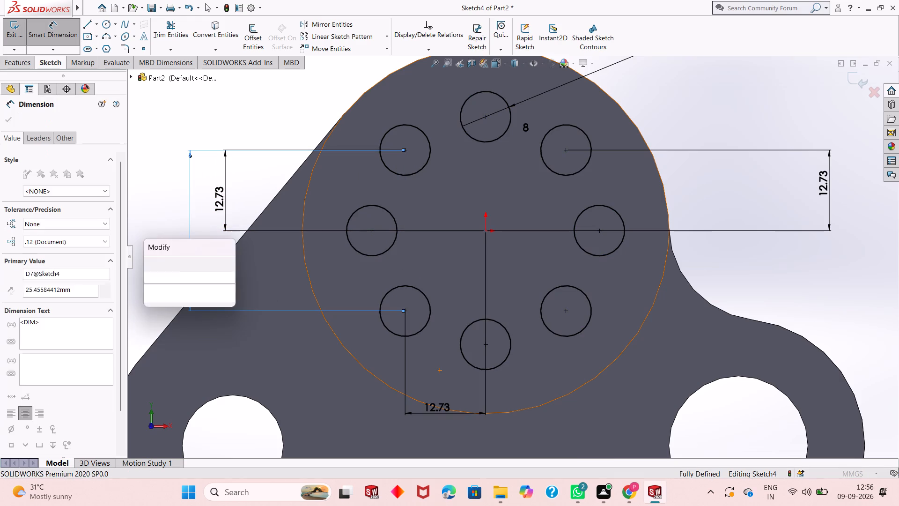
left_click(148, 258)
scroll(417, 294, "up", 1)
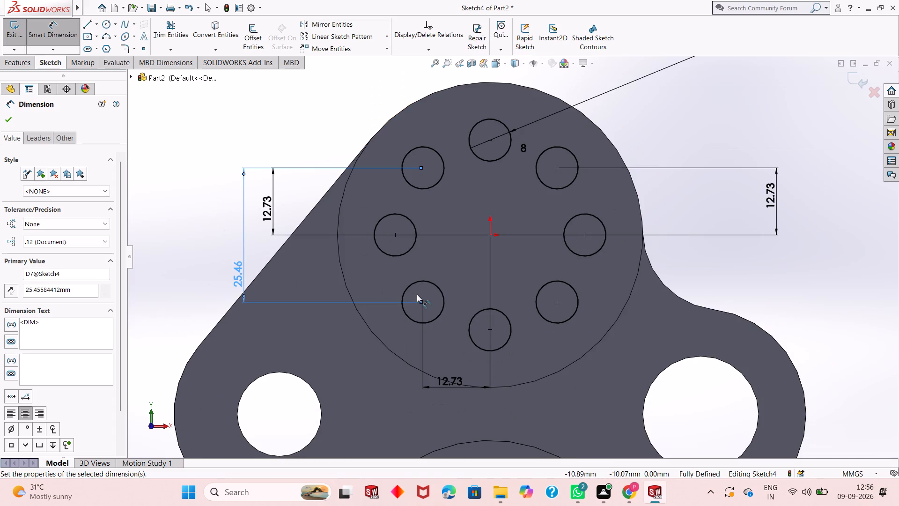
key("Escape")
Sketch a circle about 7.8 mm in diameter on the lower boss, centred on the top point of its 36 mm circle.
scroll(458, 300, "up", 1)
scroll(454, 246, "down", 1)
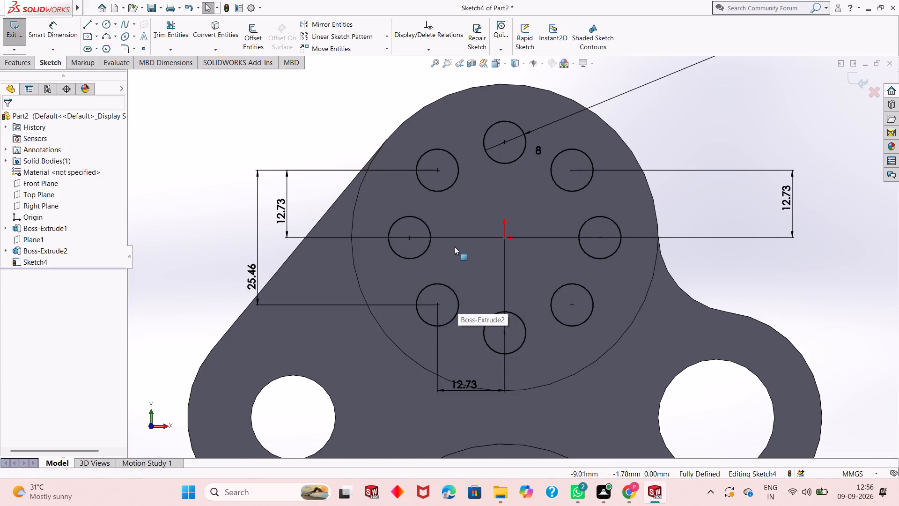
scroll(457, 277, "up", 1)
middle_click_drag(457, 275, 514, 272)
scroll(494, 213, "up", 1)
middle_click_drag(503, 221, 485, 224)
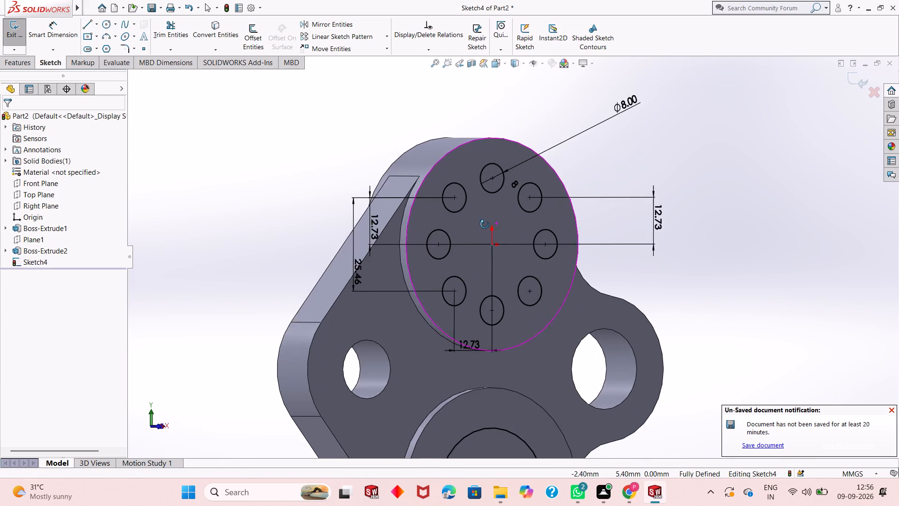
middle_click_drag(485, 224, 473, 226)
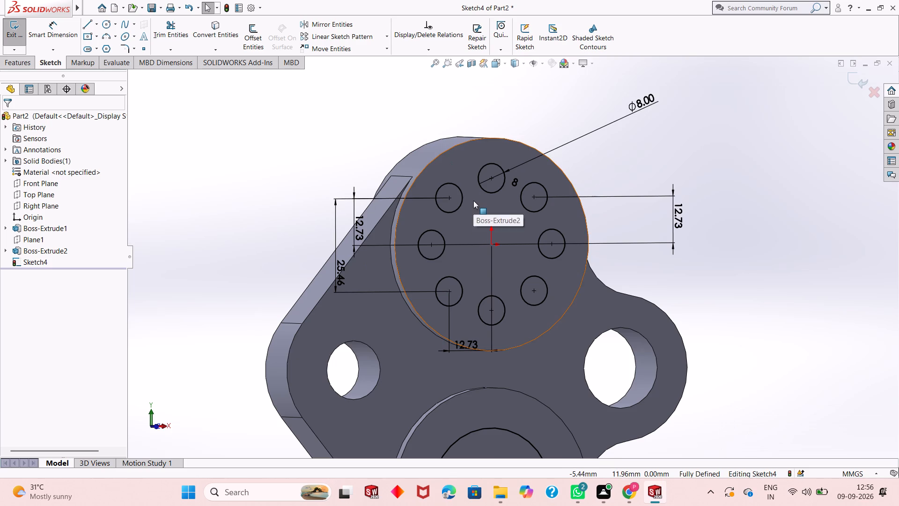
scroll(470, 253, "up", 5)
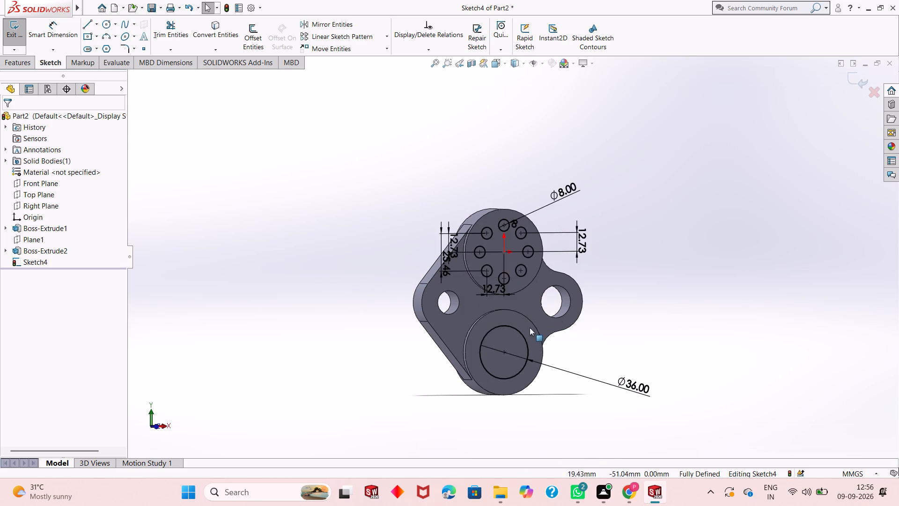
scroll(530, 327, "down", 3)
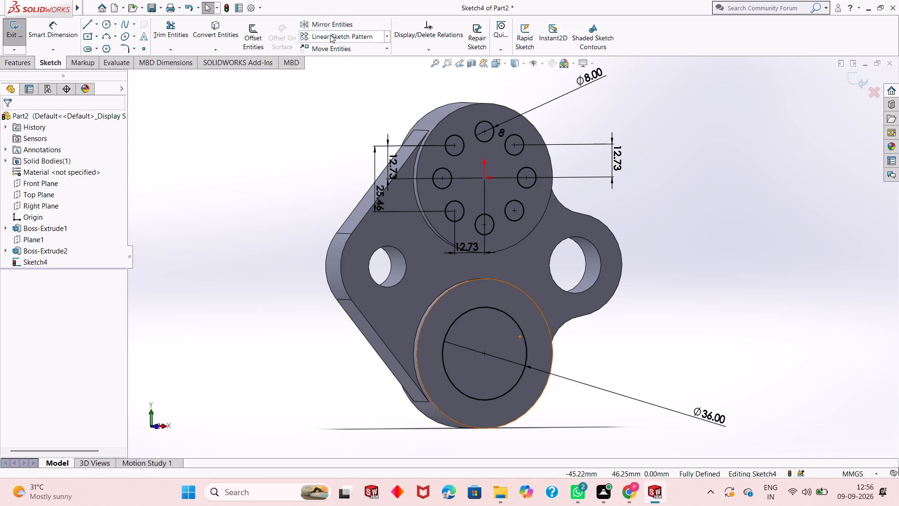
left_click(103, 24)
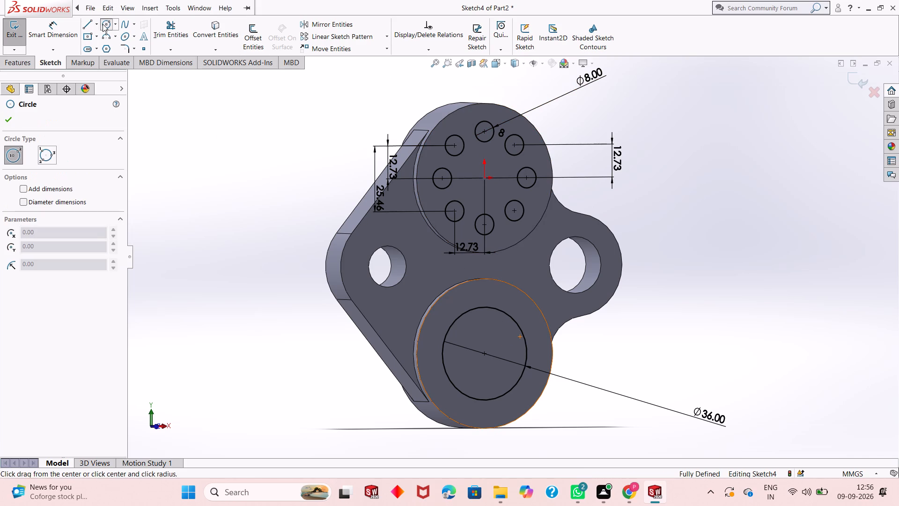
left_click(486, 308)
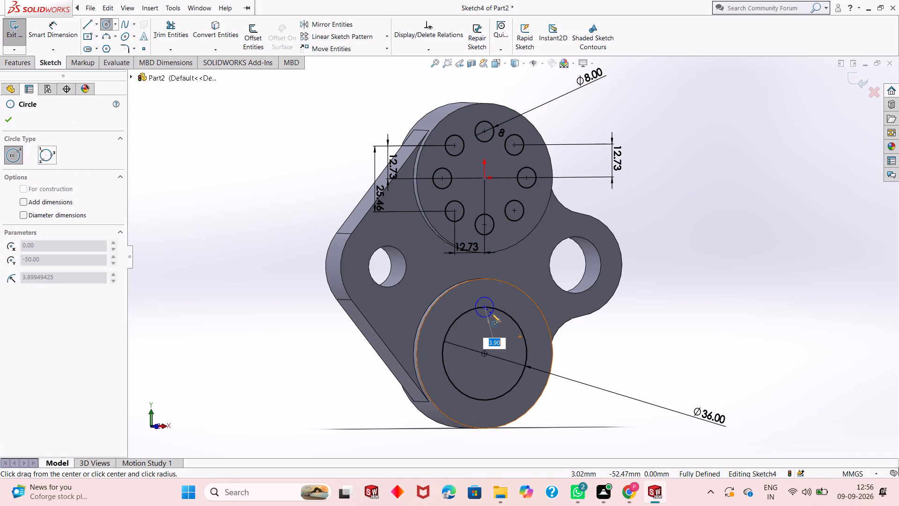
left_click(492, 313)
key("Escape")
key("Escape")
key("Escape")
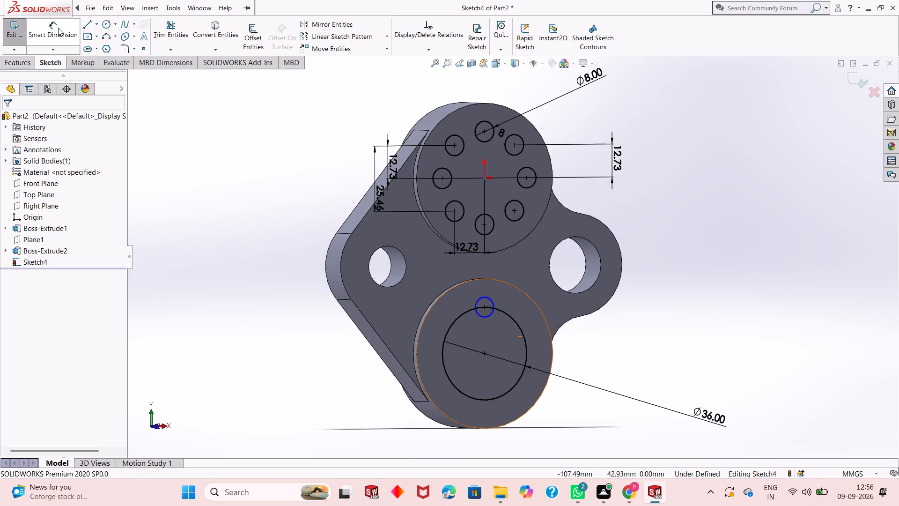
Dimension the new small circle on the lower boss with a diameter of 8 mm.
left_click(58, 28)
left_click(487, 300)
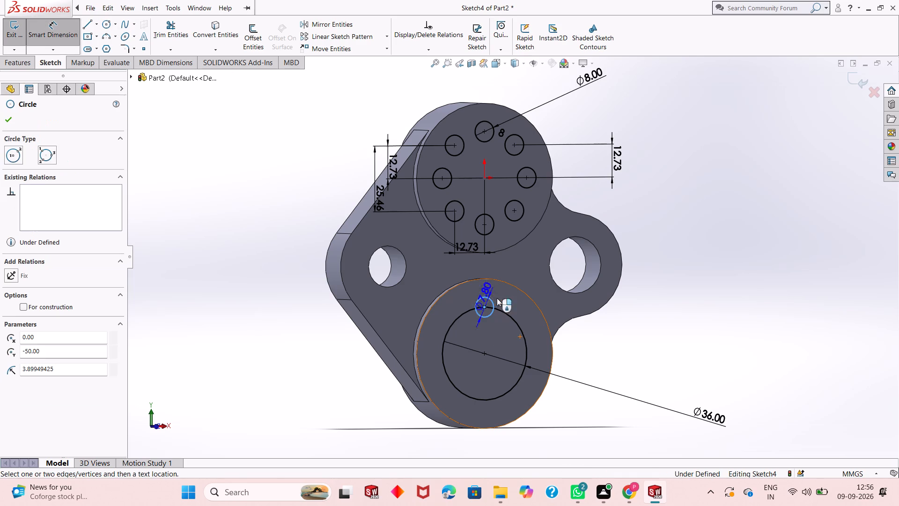
left_click(690, 298)
key("8")
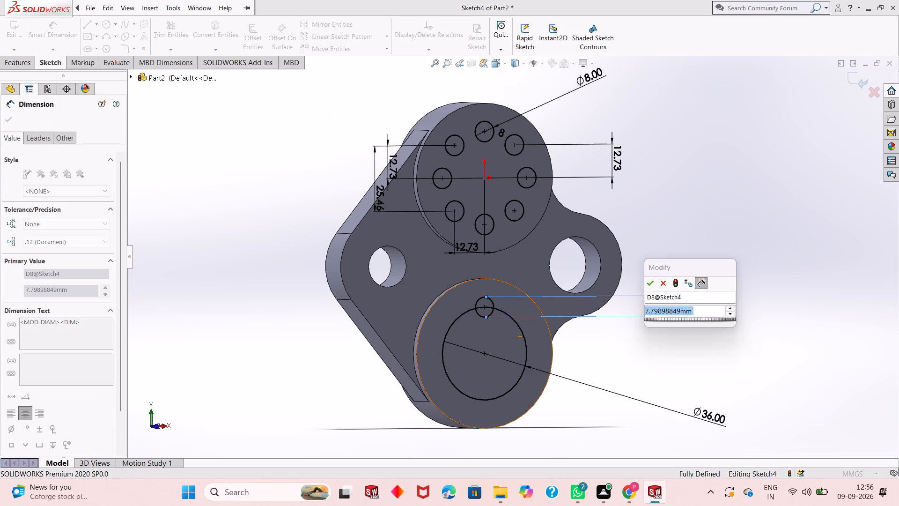
key("Return")
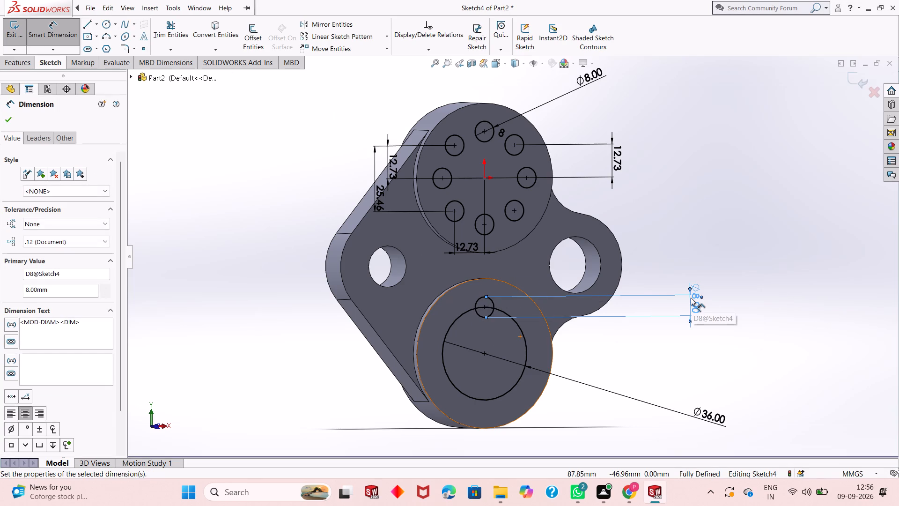
key("Escape")
key("Escape")
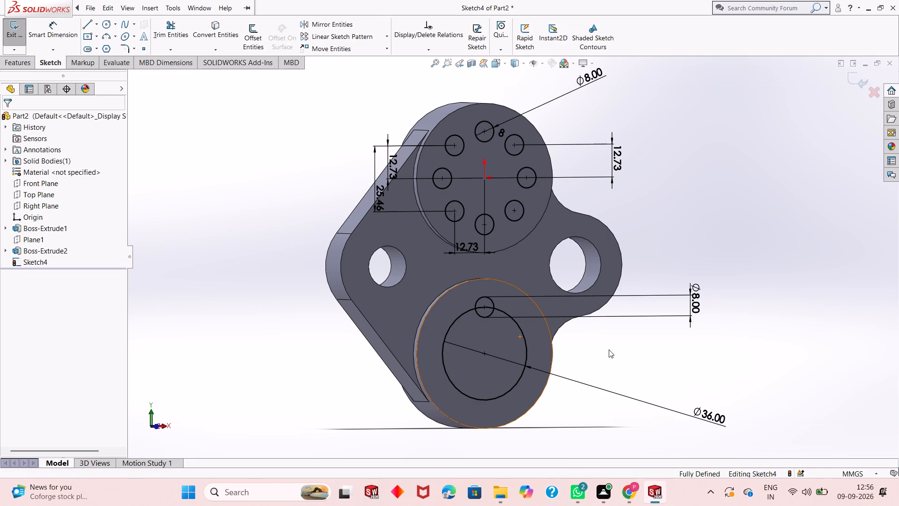
Create a circular sketch pattern of the lower boss's 8 mm circle about the 36 mm circle's centre, with 8 equally spaced instances over 360 degrees.
middle_click_drag(553, 340, 535, 349)
scroll(473, 328, "down", 4)
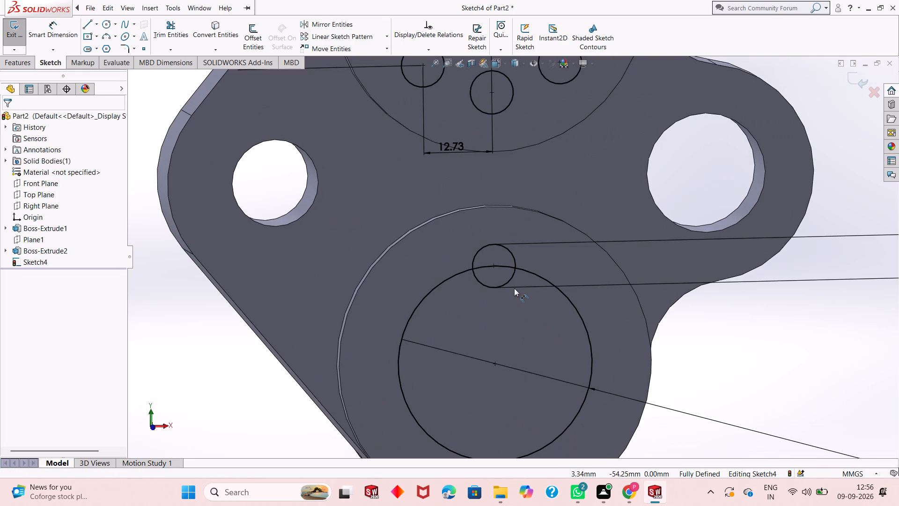
middle_click_drag(514, 288, 524, 282)
key("Escape")
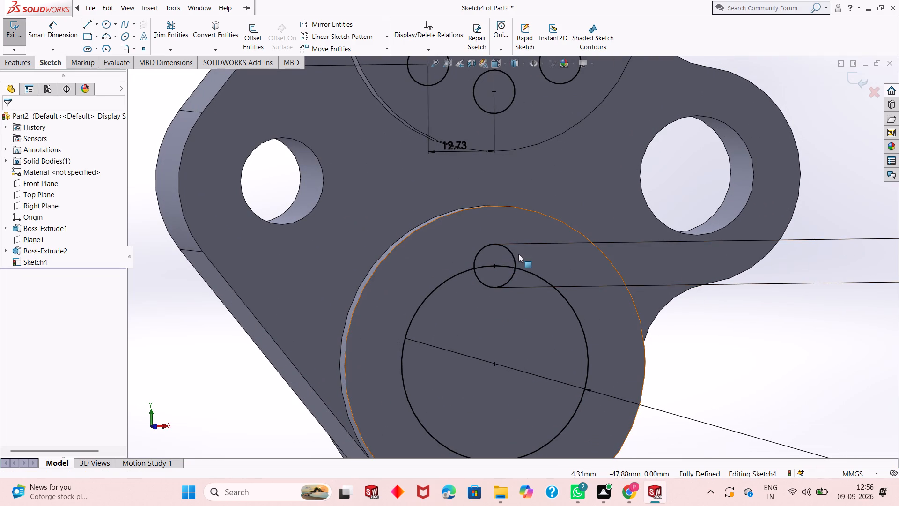
left_click(512, 255)
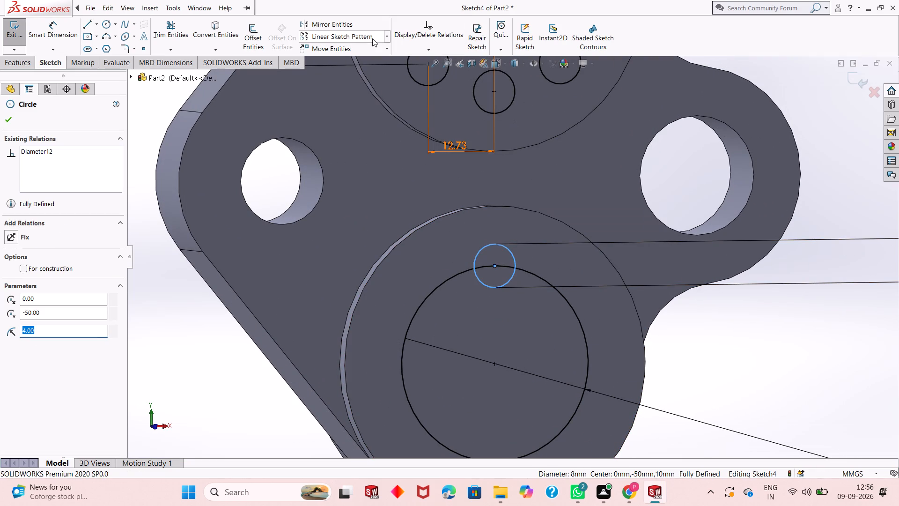
left_click(384, 40)
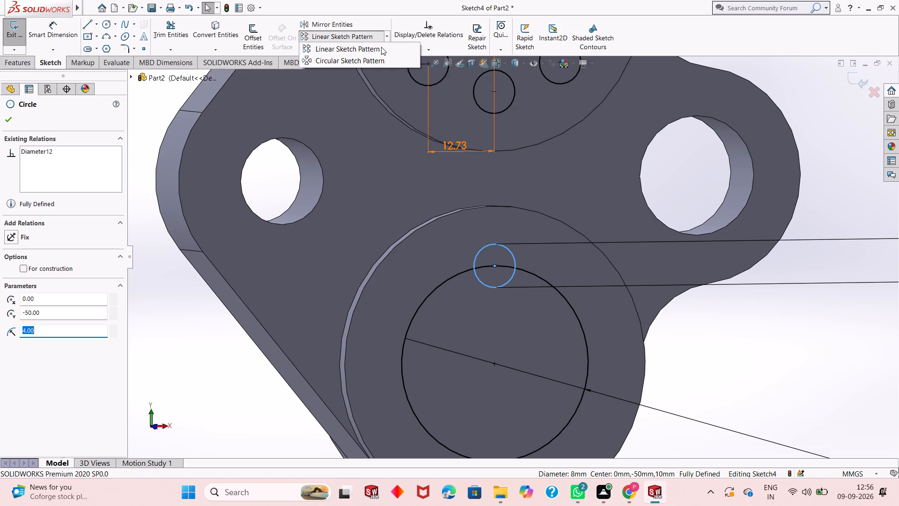
left_click(377, 57)
scroll(489, 313, "up", 3)
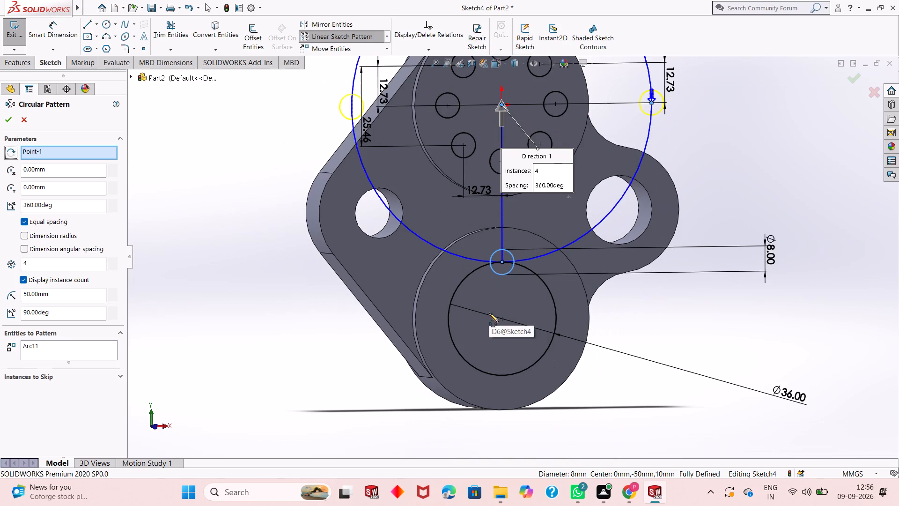
right_click(104, 156)
right_click(82, 152)
left_click(111, 169)
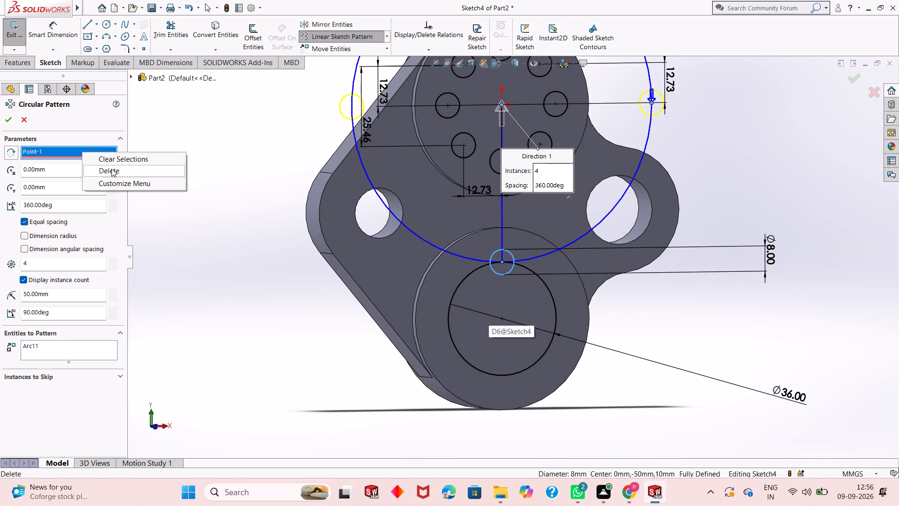
left_click(501, 321)
double_click(65, 253)
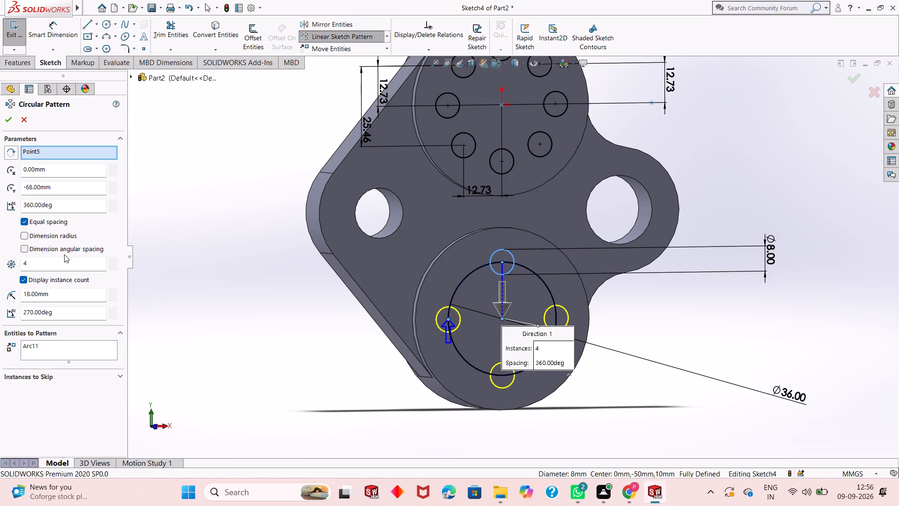
double_click(63, 257)
double_click(60, 260)
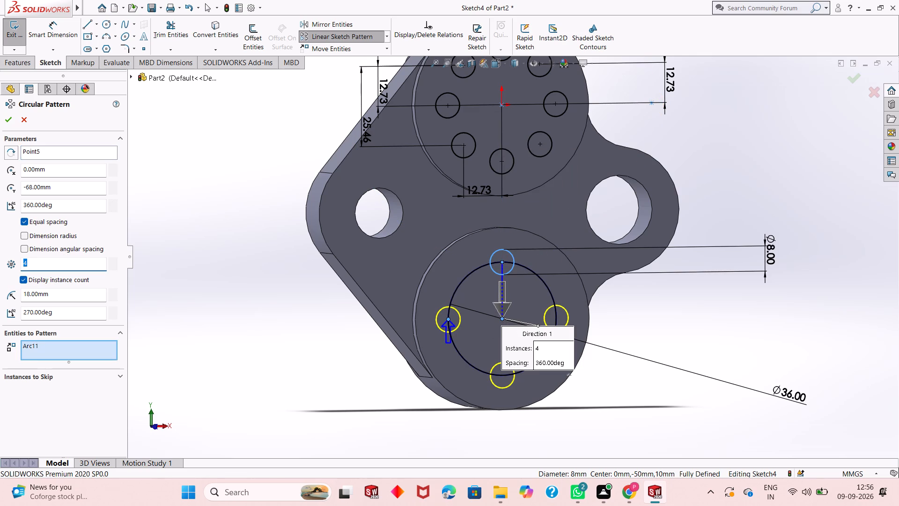
key("8")
key("Return")
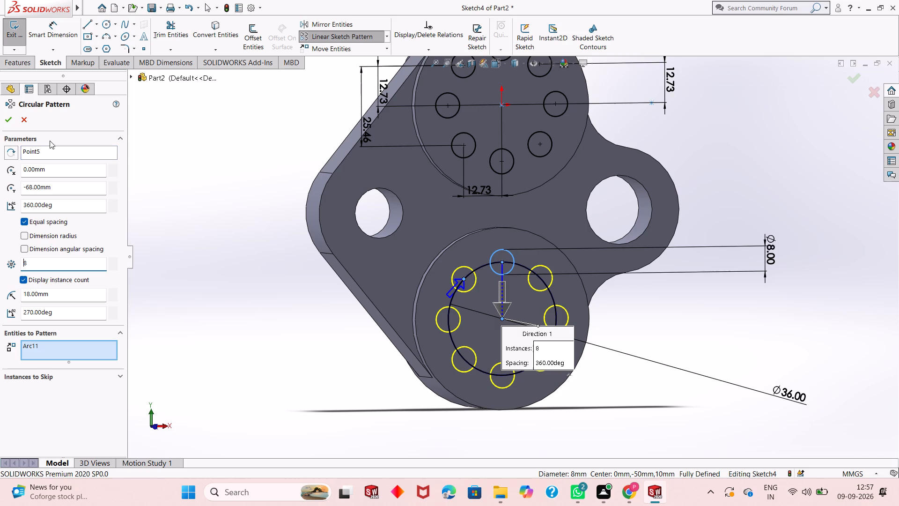
left_click(8, 124)
key("Escape")
key("Escape")
key("Escape")
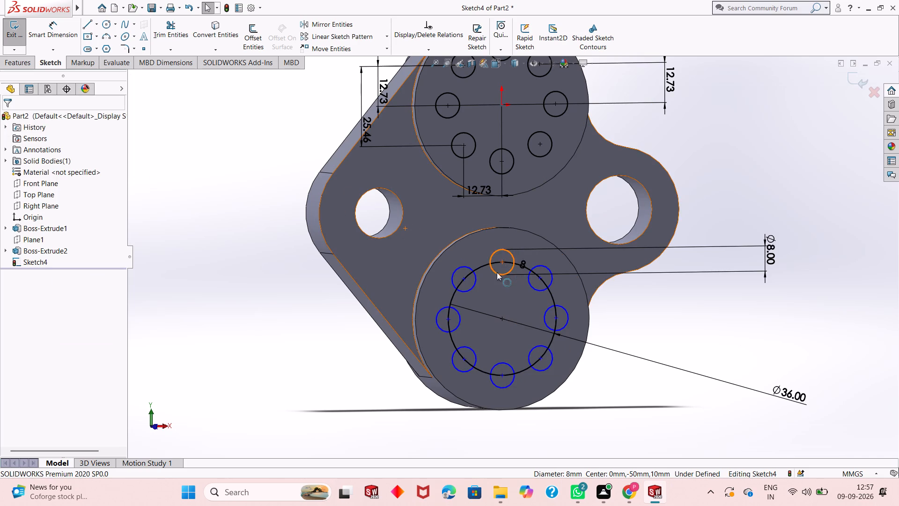
Delete the 36 mm circle that runs through the patterned circles on the lower boss.
double_click(479, 268)
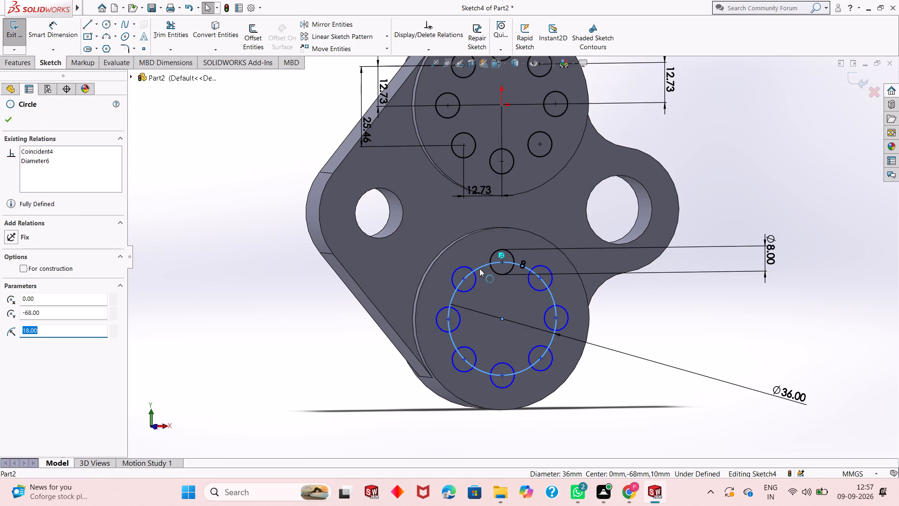
key("Delete")
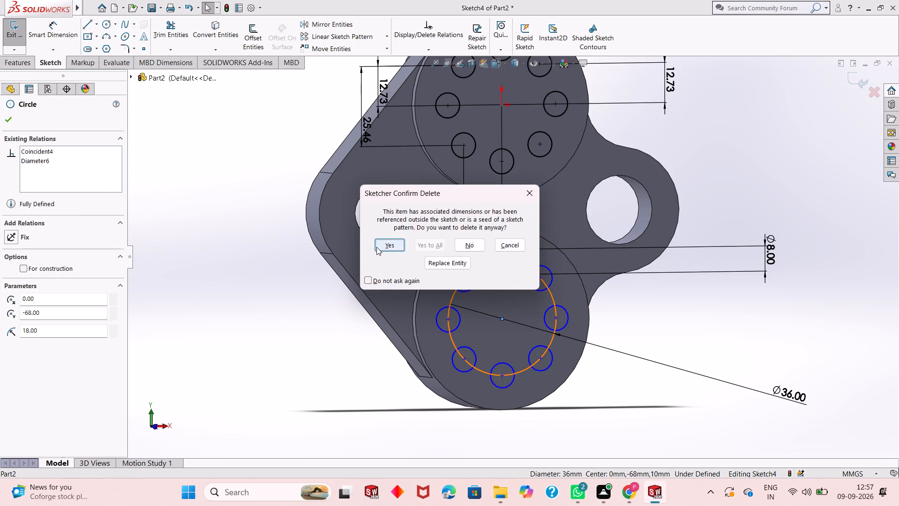
left_click(376, 247)
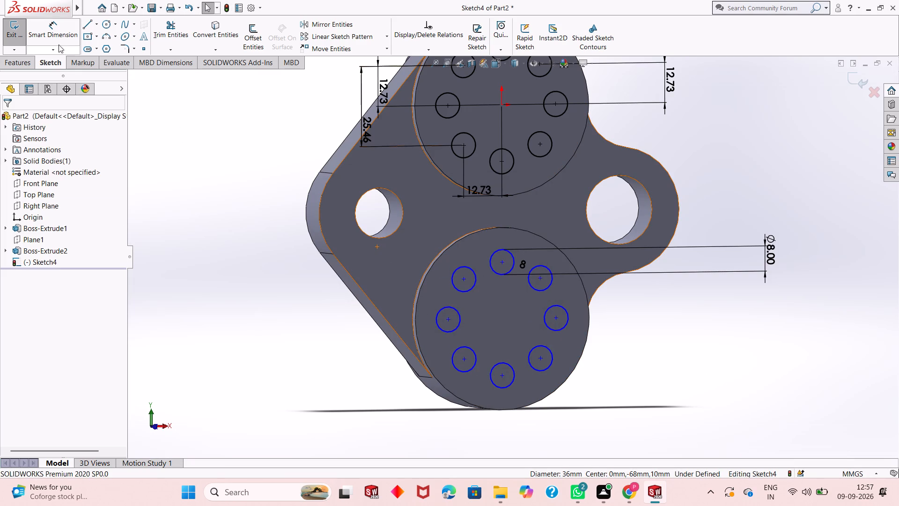
Dimension the location of the top patterned circle's centre on the lower boss.
left_click(70, 29)
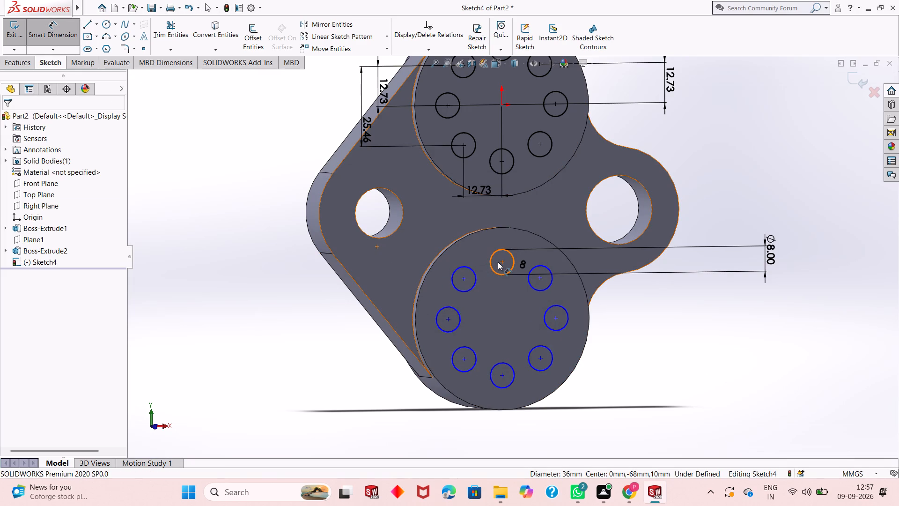
left_click(501, 262)
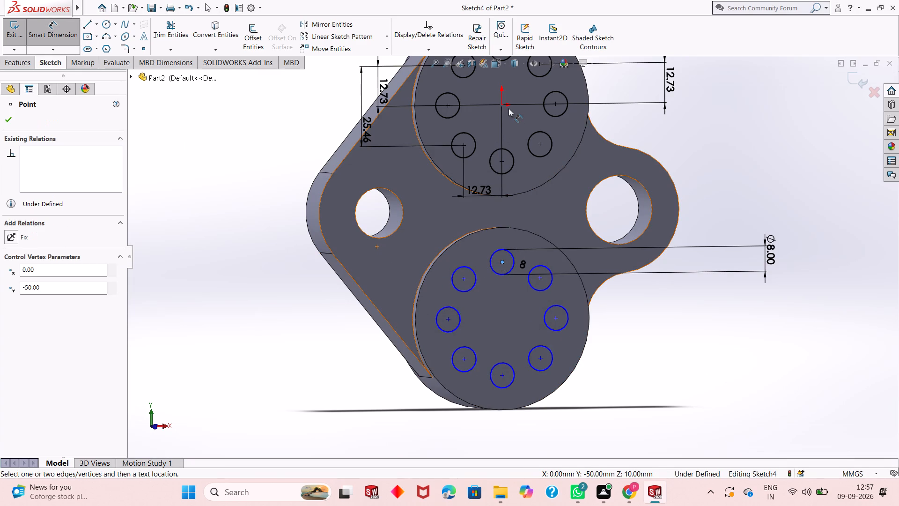
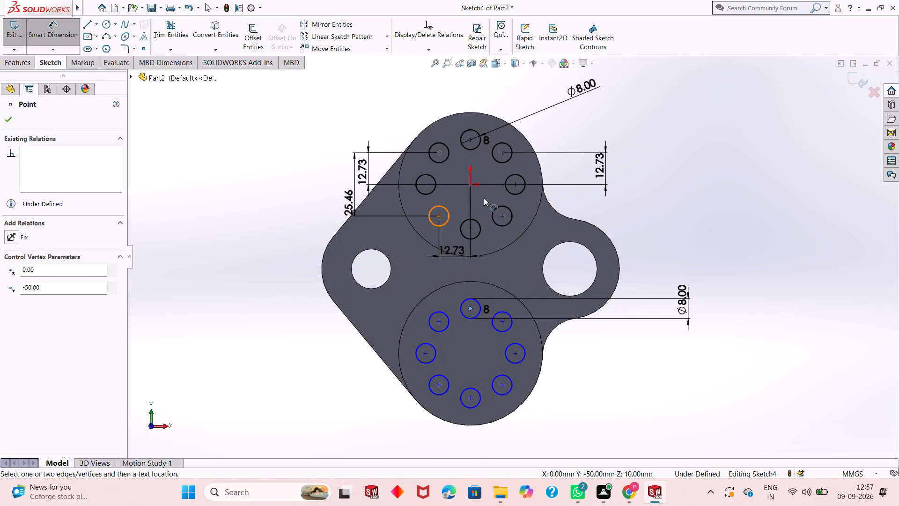
Dimension the vertical distances from the origin to the centres of the lower boss's top and bottom patterned circles.
scroll(483, 196, "down", 2)
left_click(469, 184)
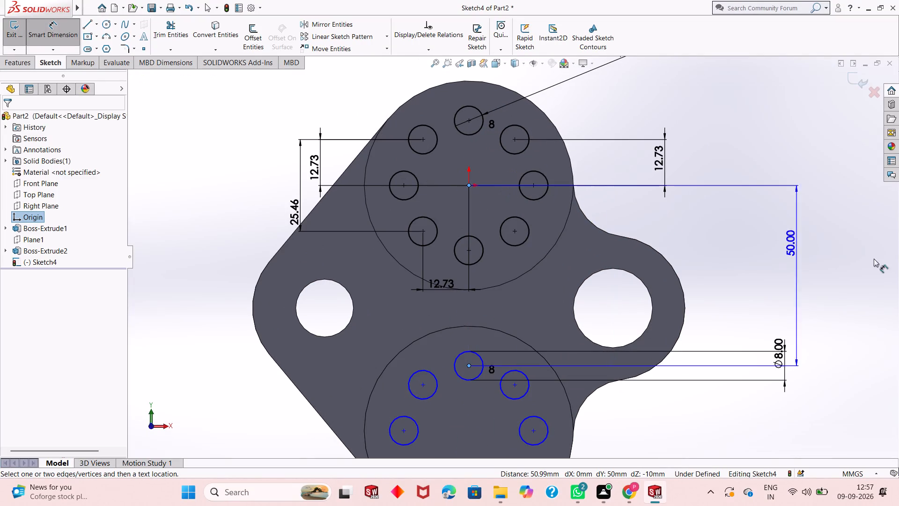
left_click(827, 274)
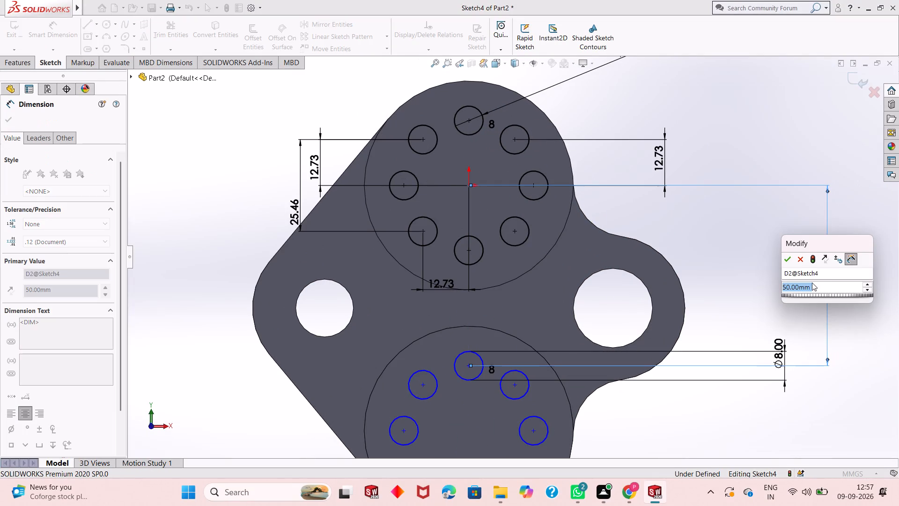
left_click(788, 261)
scroll(496, 377, "up", 4)
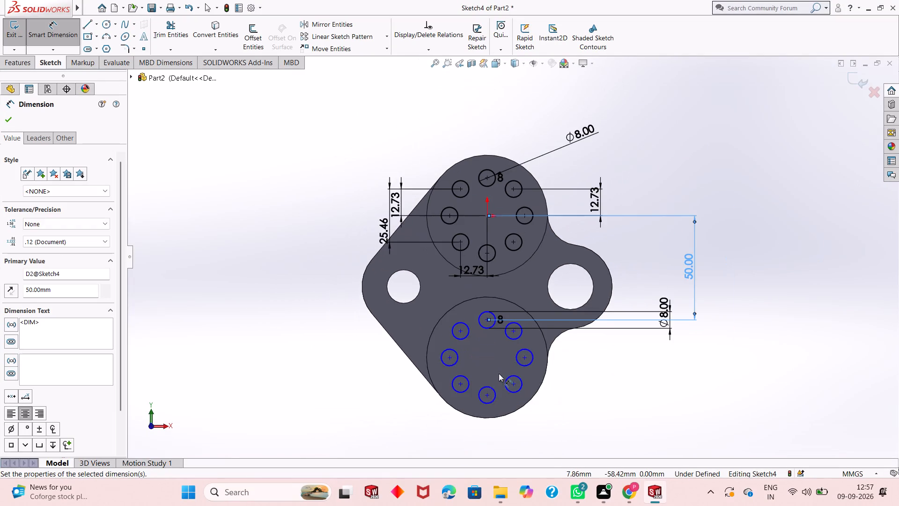
scroll(487, 398, "down", 1)
left_click(487, 388)
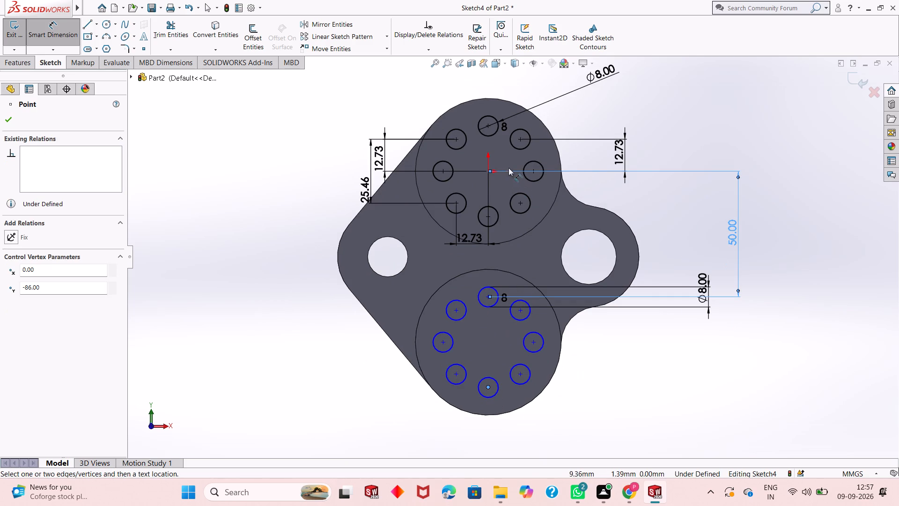
left_click(486, 173)
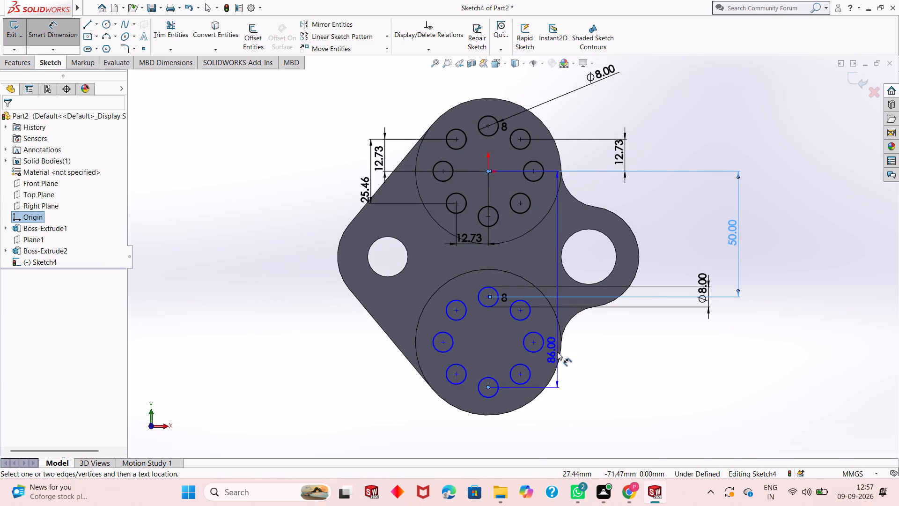
left_click(733, 344)
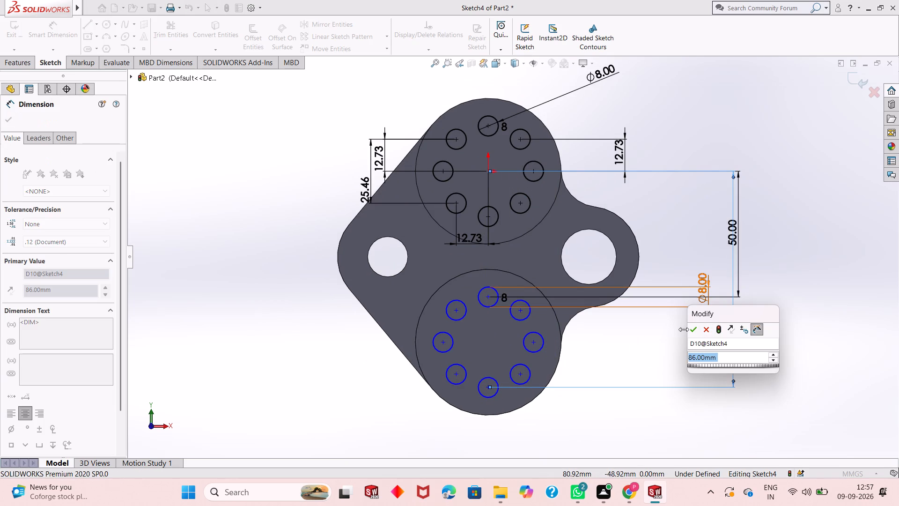
left_click(698, 334)
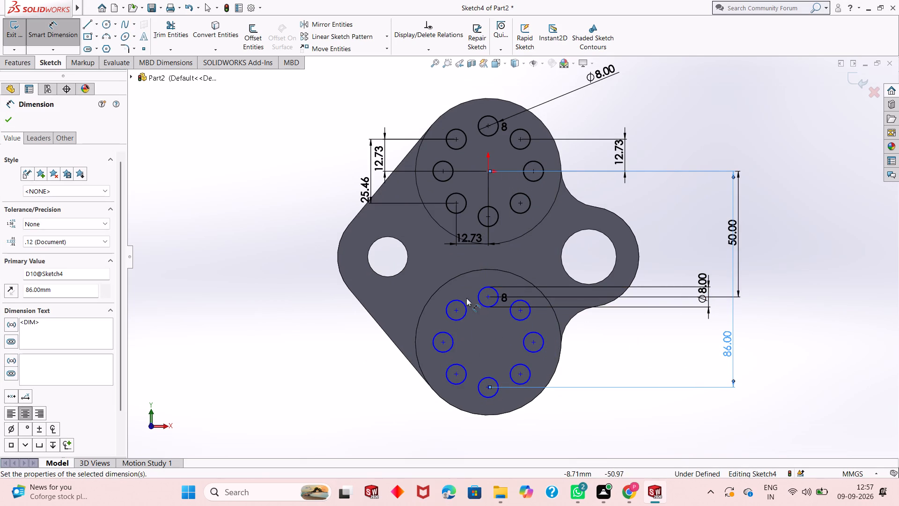
Add horizontal dimensions from the lower boss's top circle to the upper boss's rightmost circle, and from its lower-left circle to the upper boss's bottom circle.
left_click(489, 299)
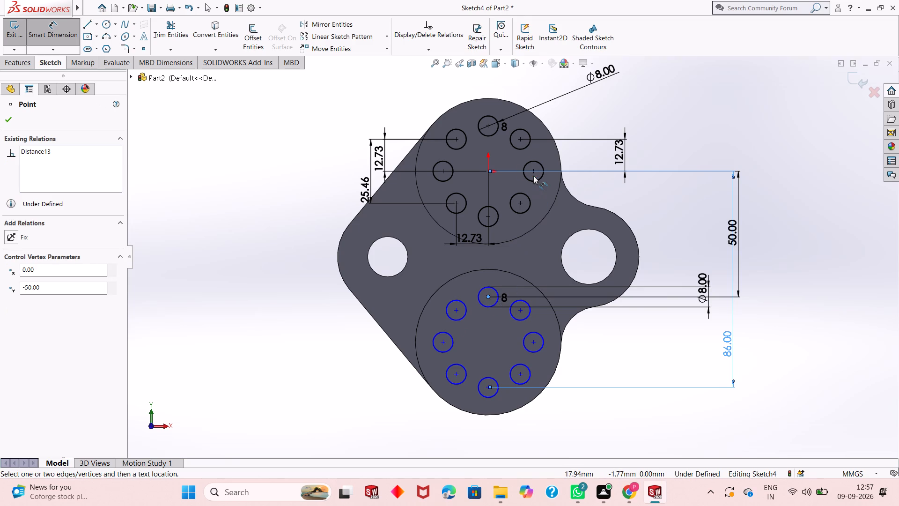
left_click(535, 173)
left_click(526, 429)
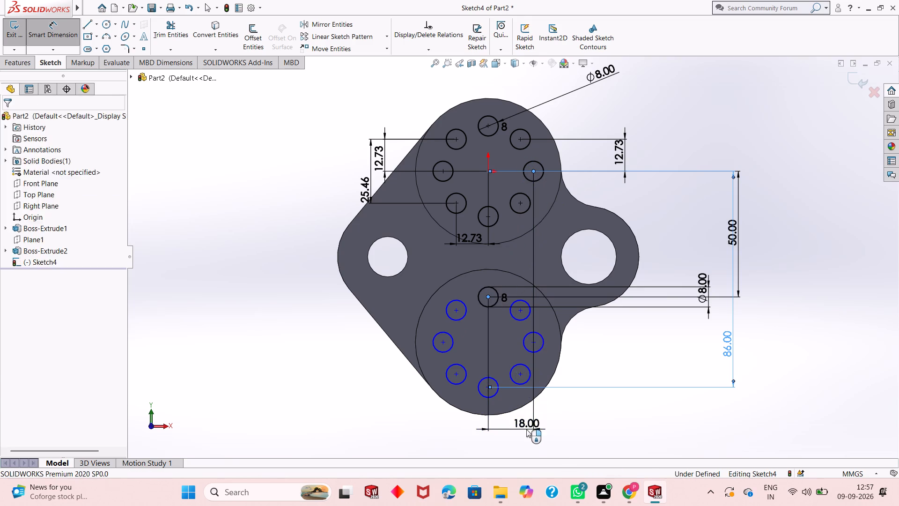
left_click(485, 413)
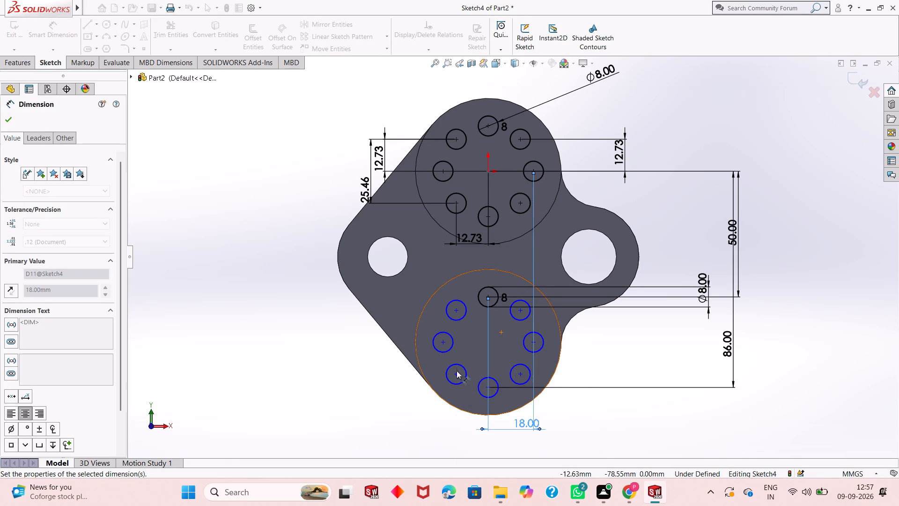
left_click(457, 375)
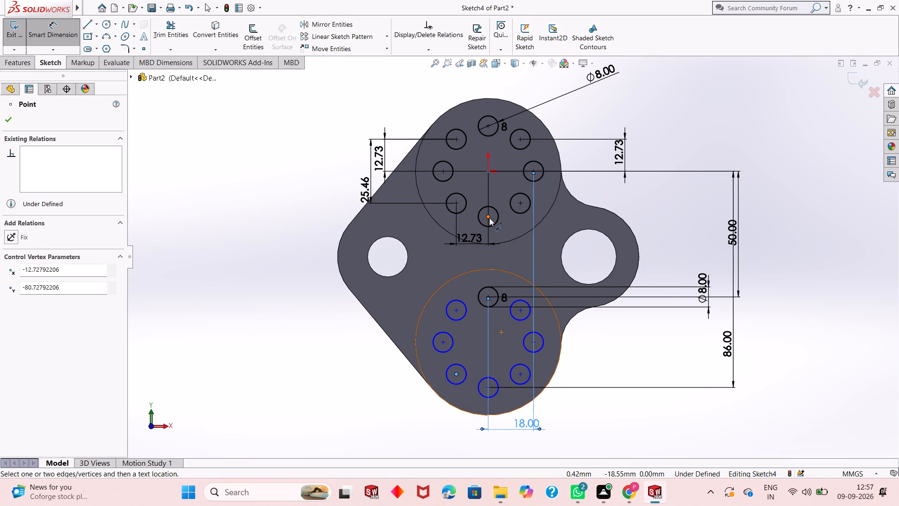
left_click(489, 218)
left_click(479, 441)
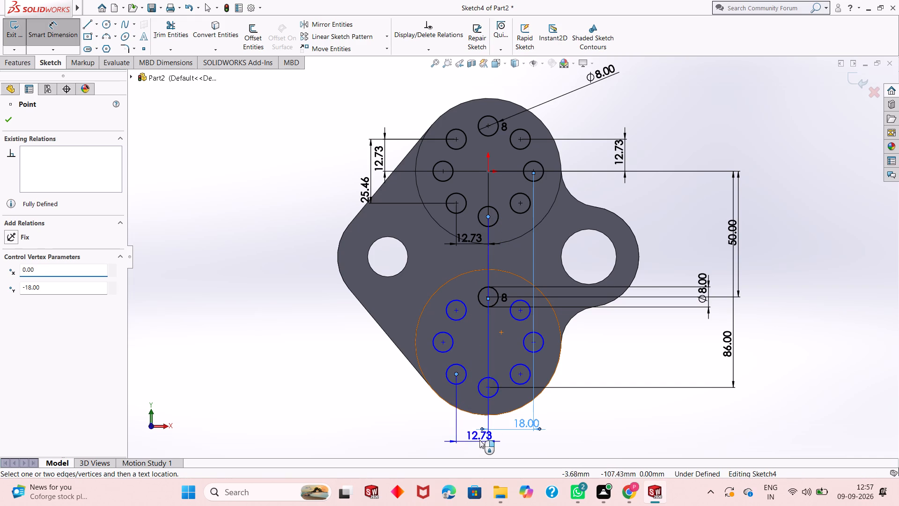
left_click(444, 427)
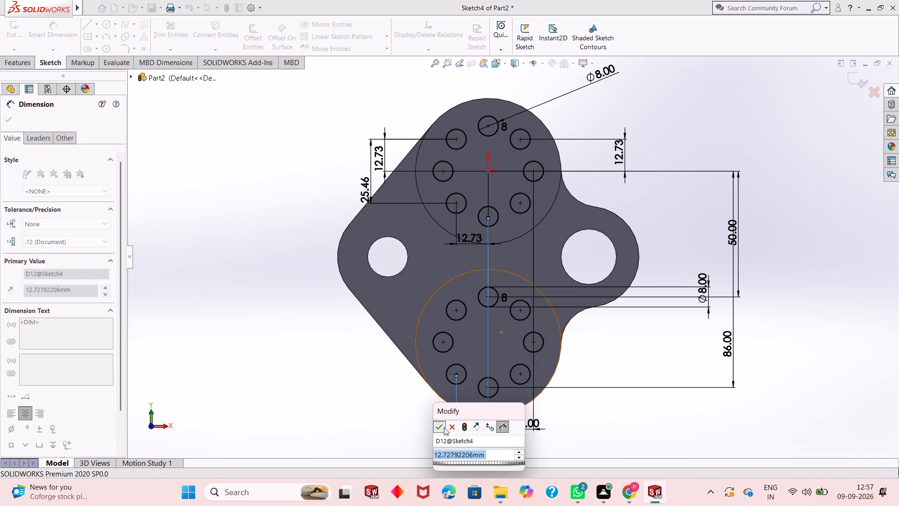
key("Escape")
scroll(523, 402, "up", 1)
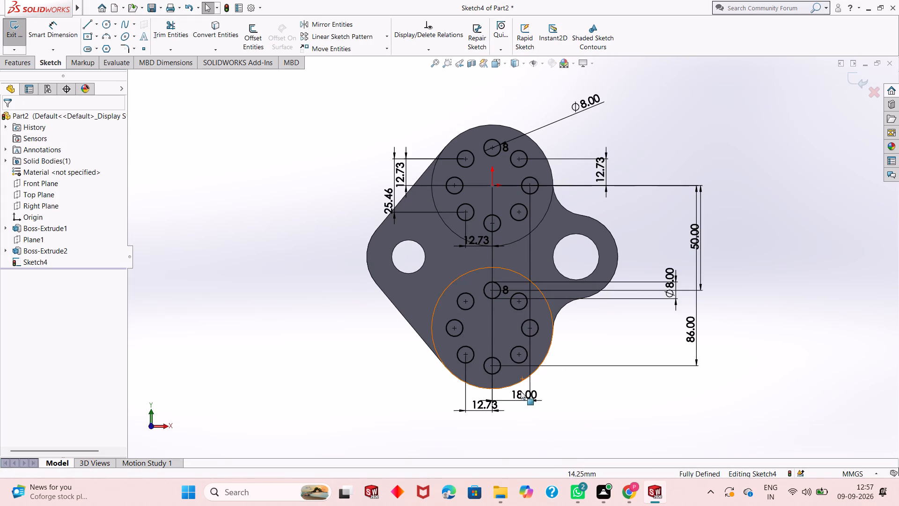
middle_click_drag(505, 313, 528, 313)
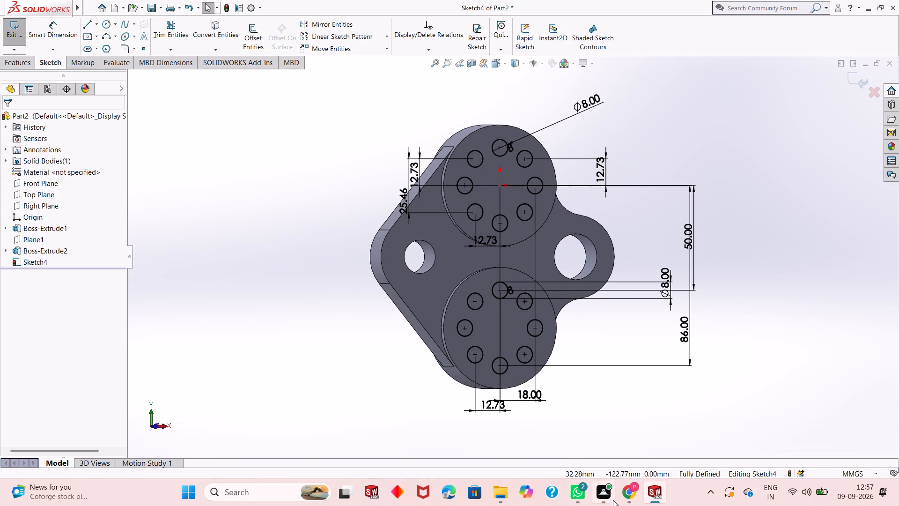
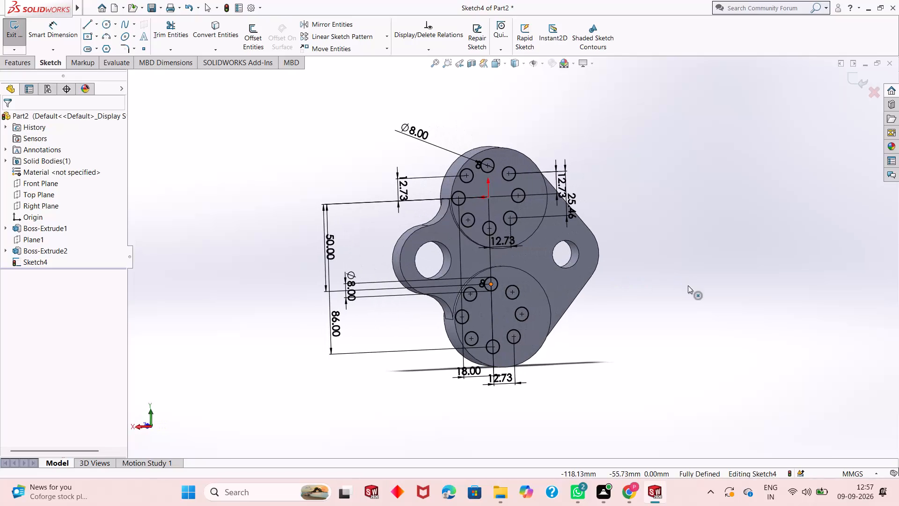
Examine the dimensioned circle patterns on both bosses from the front, back and sides of the plate.
middle_click(669, 290)
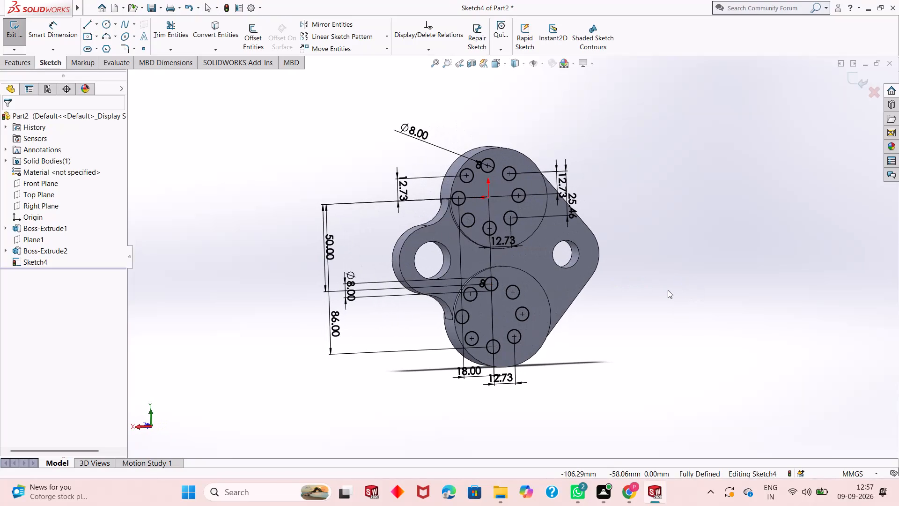
scroll(469, 244, "up", 2)
scroll(496, 260, "down", 7)
scroll(513, 266, "up", 3)
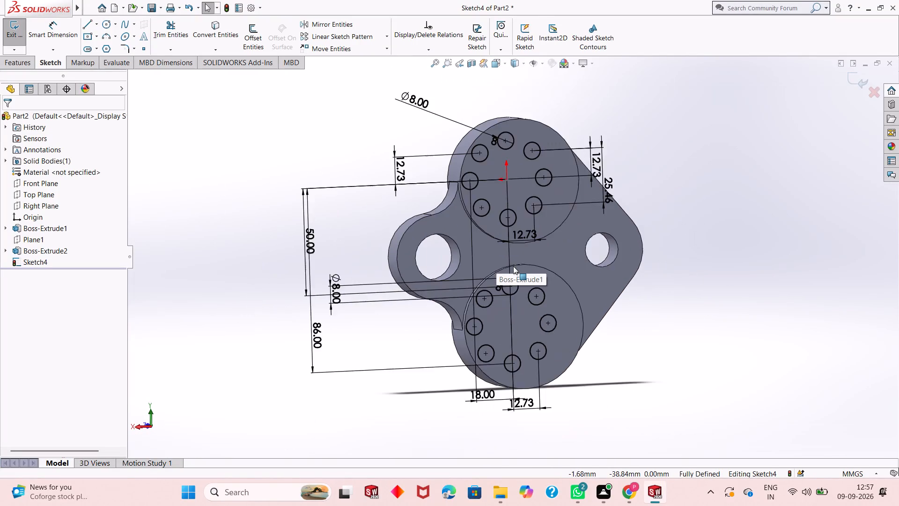
scroll(513, 266, "up", 1)
scroll(513, 266, "down", 3)
middle_click_drag(641, 282, 570, 301)
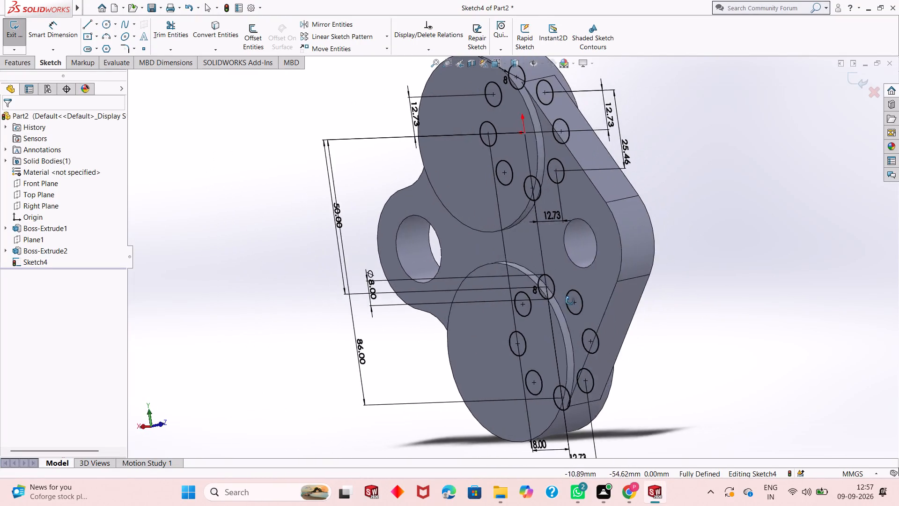
middle_click_drag(570, 301, 367, 357)
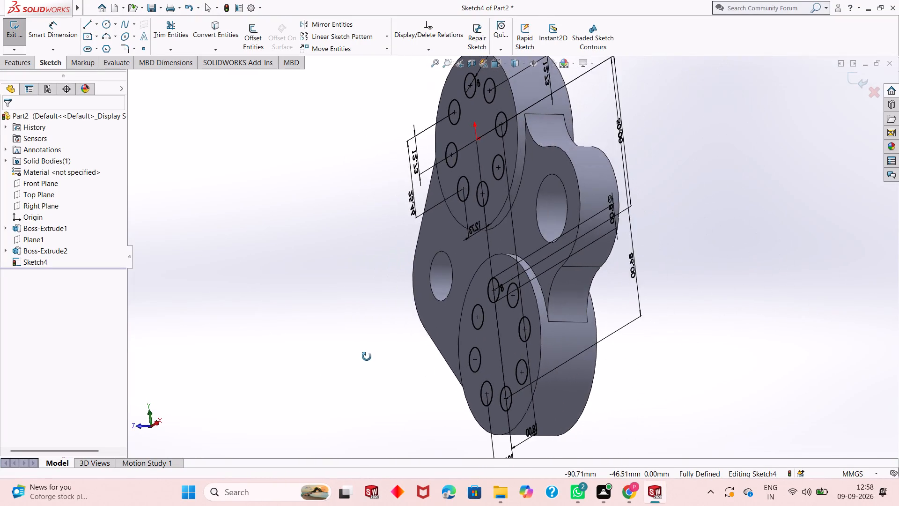
middle_click_drag(367, 357, 492, 365)
scroll(489, 247, "up", 2)
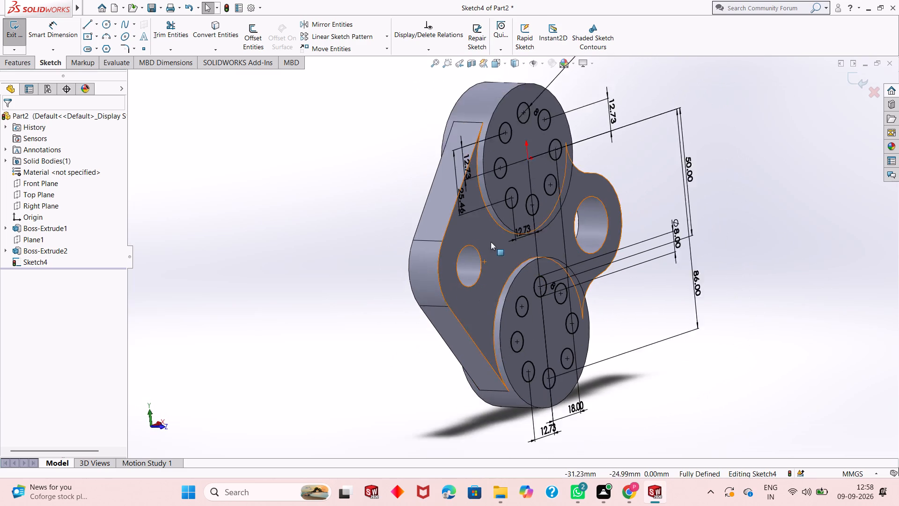
middle_click_drag(520, 216, 523, 179)
scroll(523, 179, "up", 1)
scroll(523, 179, "down", 7)
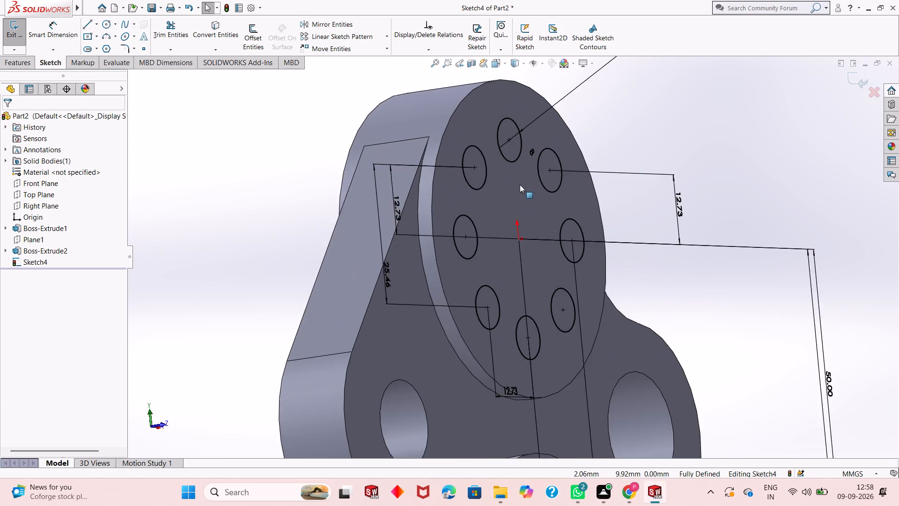
scroll(519, 186, "down", 4)
scroll(516, 277, "up", 10)
scroll(514, 359, "up", 2)
scroll(513, 434, "down", 2)
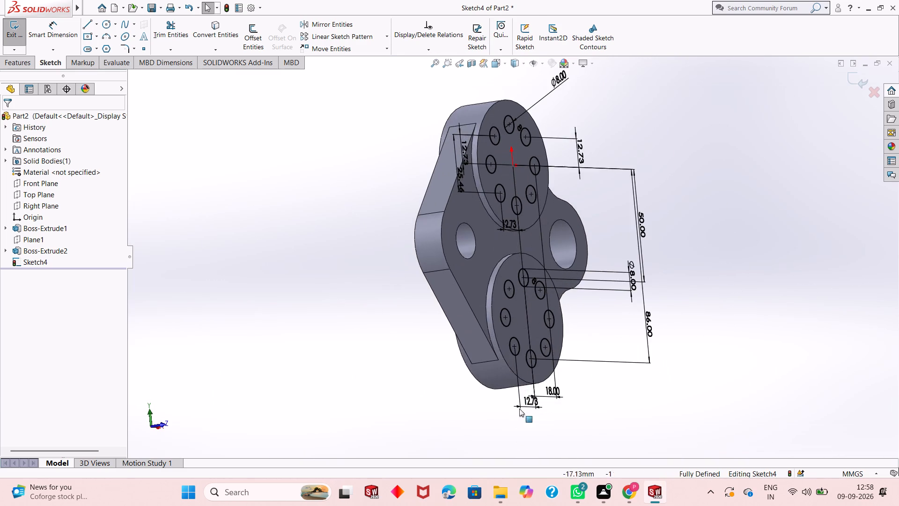
scroll(507, 349, "up", 2)
middle_click_drag(524, 253, 504, 265)
scroll(525, 209, "down", 3)
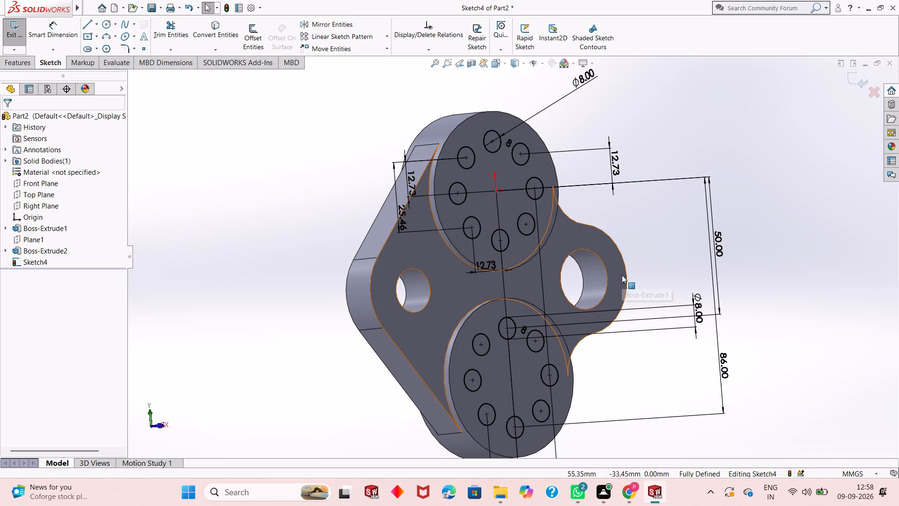
scroll(501, 244, "down", 3)
scroll(498, 245, "up", 2)
middle_click_drag(504, 245, 494, 272)
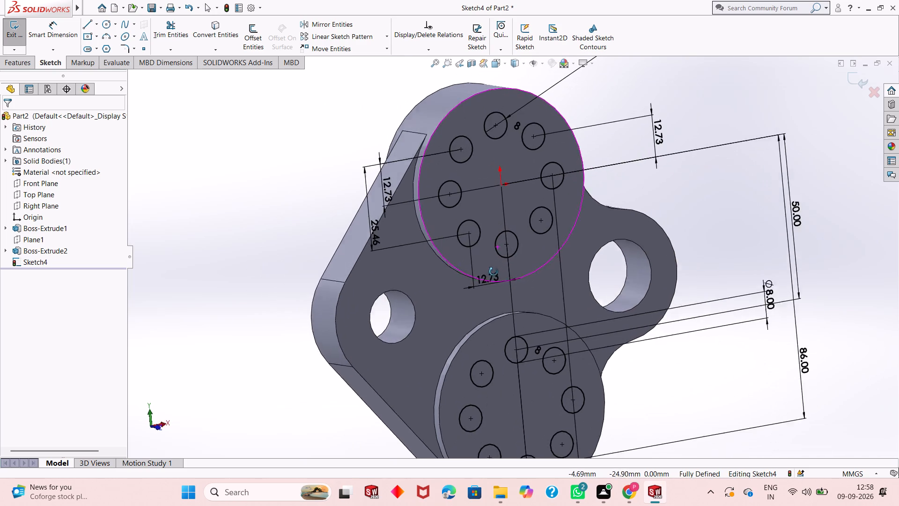
middle_click_drag(494, 272, 487, 288)
scroll(494, 156, "down", 13)
scroll(421, 256, "up", 1)
middle_click_drag(421, 256, 429, 240)
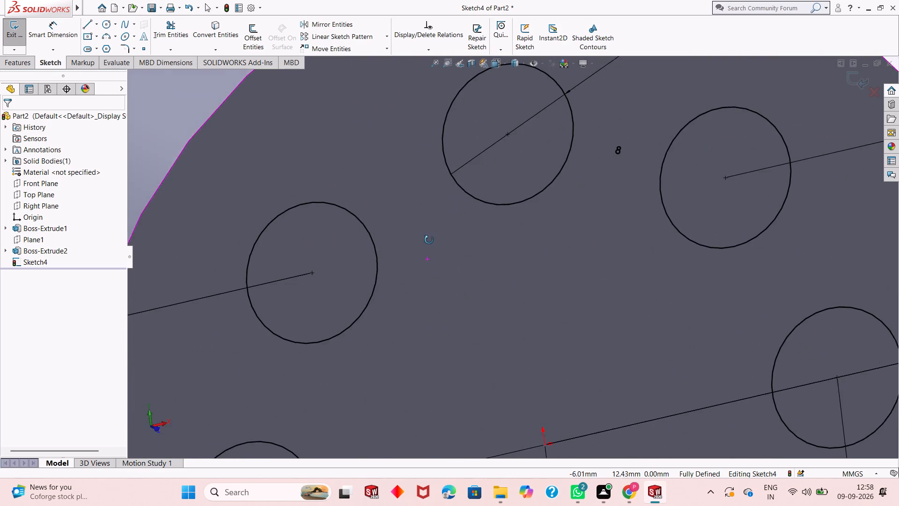
middle_click_drag(429, 240, 452, 176)
middle_click_drag(452, 176, 562, 221)
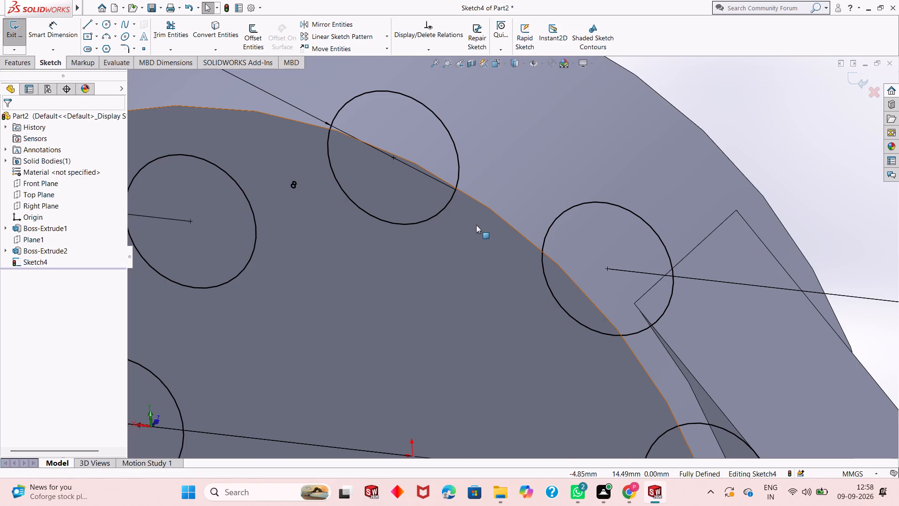
middle_click_drag(475, 218, 552, 182)
scroll(538, 198, "up", 3)
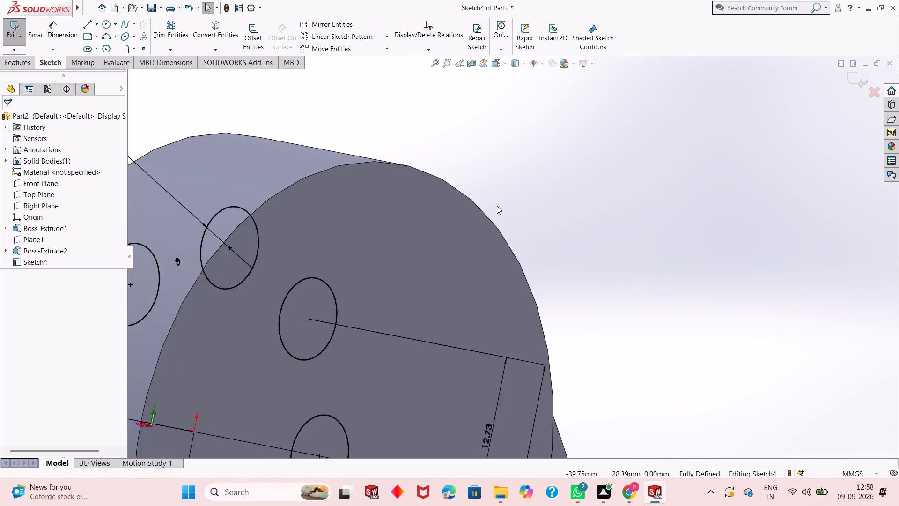
scroll(497, 206, "up", 5)
middle_click_drag(533, 305, 375, 340)
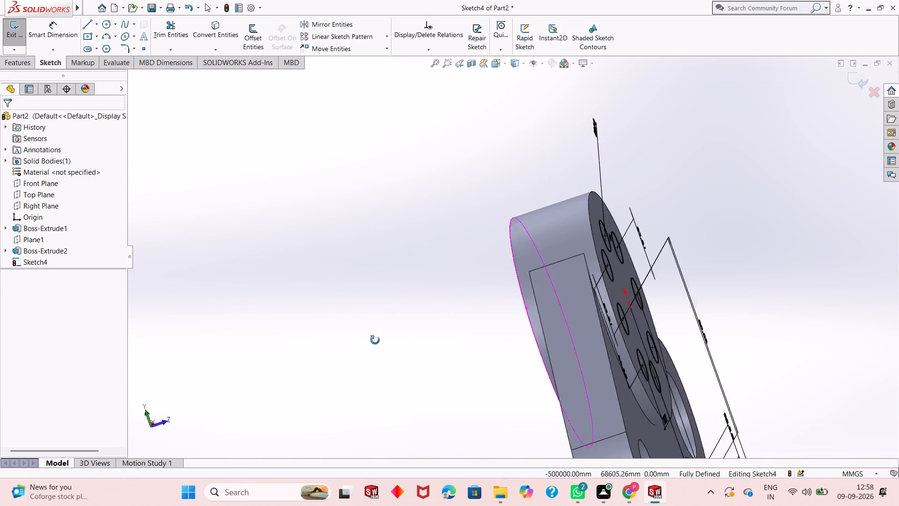
middle_click_drag(375, 340, 345, 347)
scroll(346, 301, "up", 7)
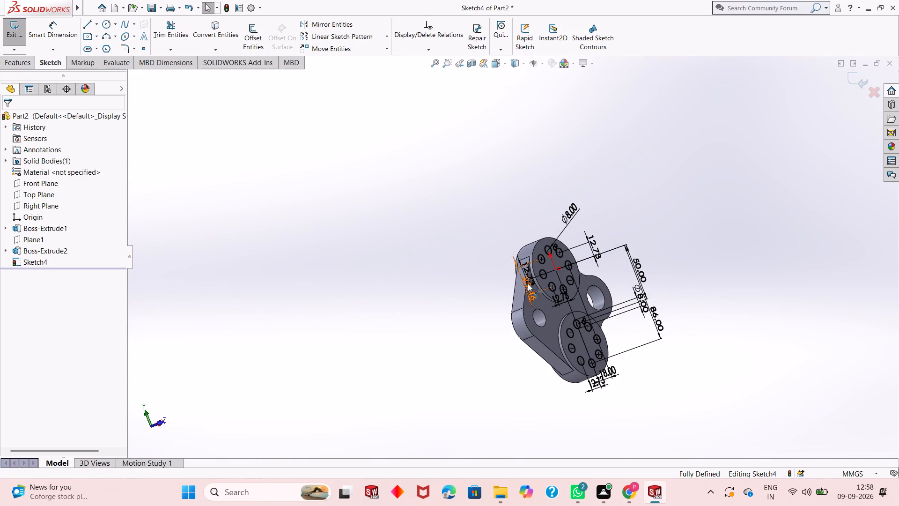
middle_click_drag(568, 273, 572, 208)
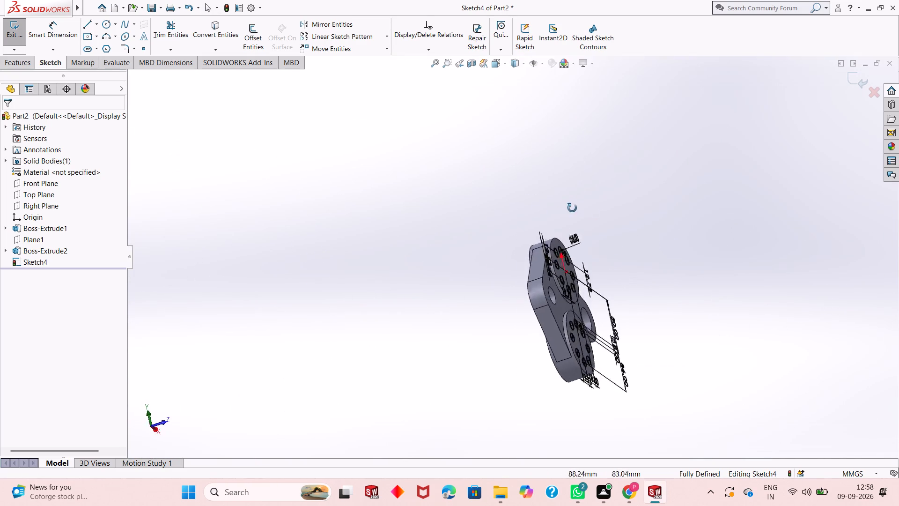
middle_click_drag(572, 208, 693, 339)
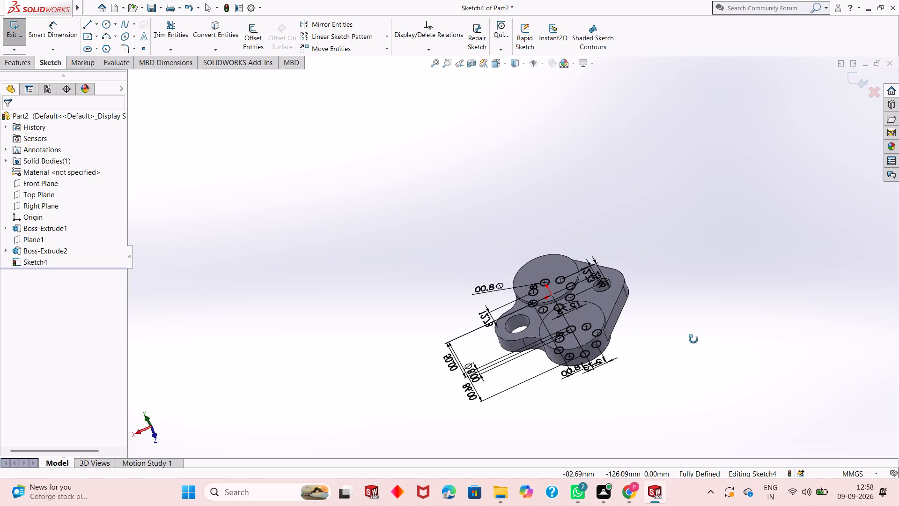
middle_click_drag(693, 339, 698, 338)
middle_click_drag(580, 230, 360, 272)
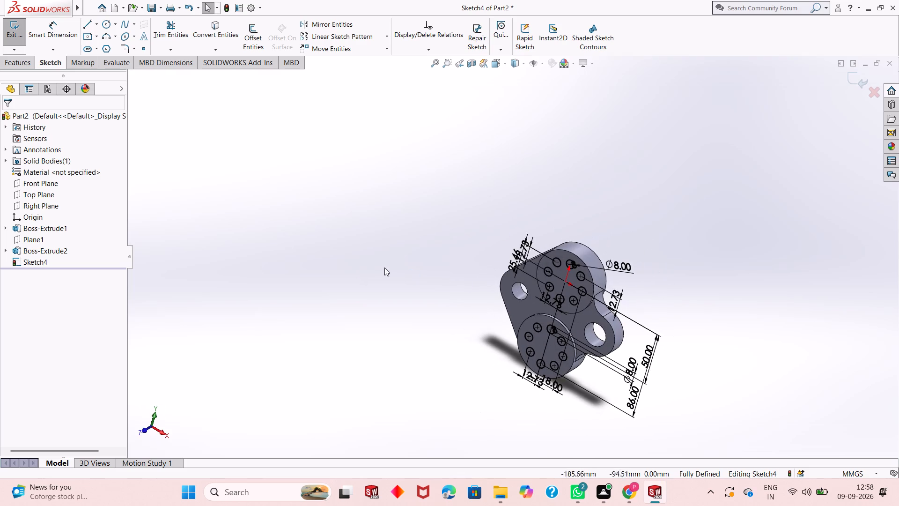
middle_click_drag(669, 310, 754, 220)
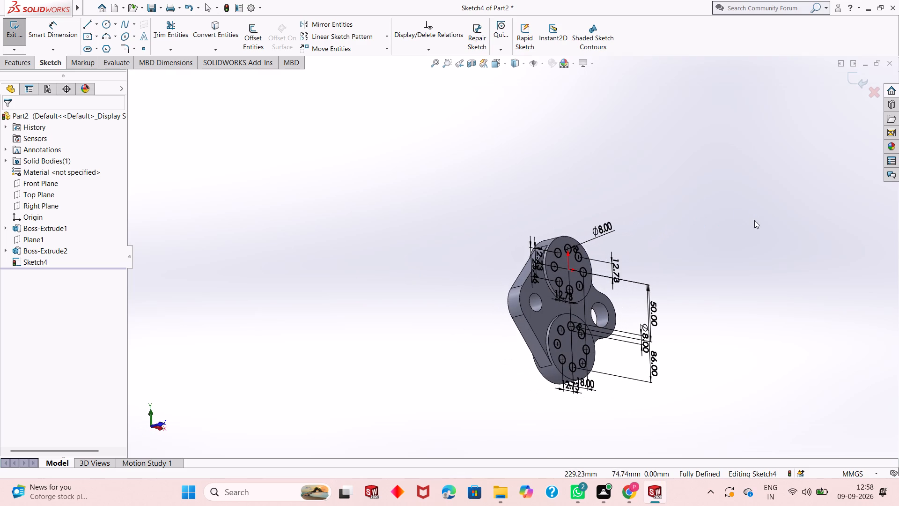
scroll(566, 265, "down", 9)
middle_click_drag(566, 268, 567, 271)
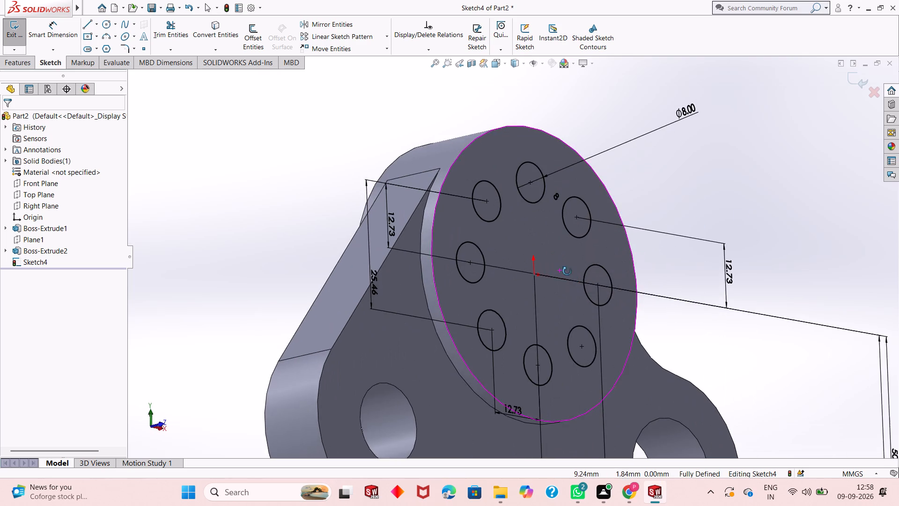
middle_click_drag(567, 271, 569, 314)
scroll(528, 354, "up", 3)
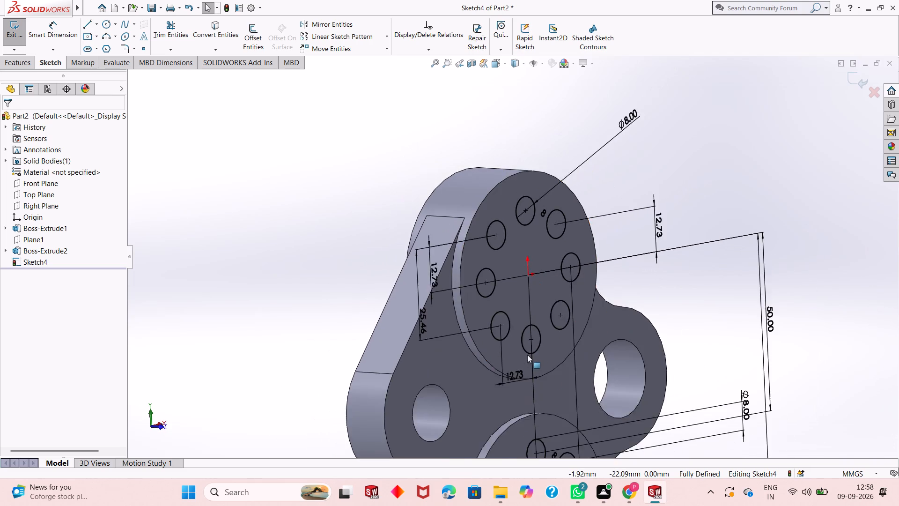
scroll(527, 355, "up", 2)
scroll(525, 347, "down", 1)
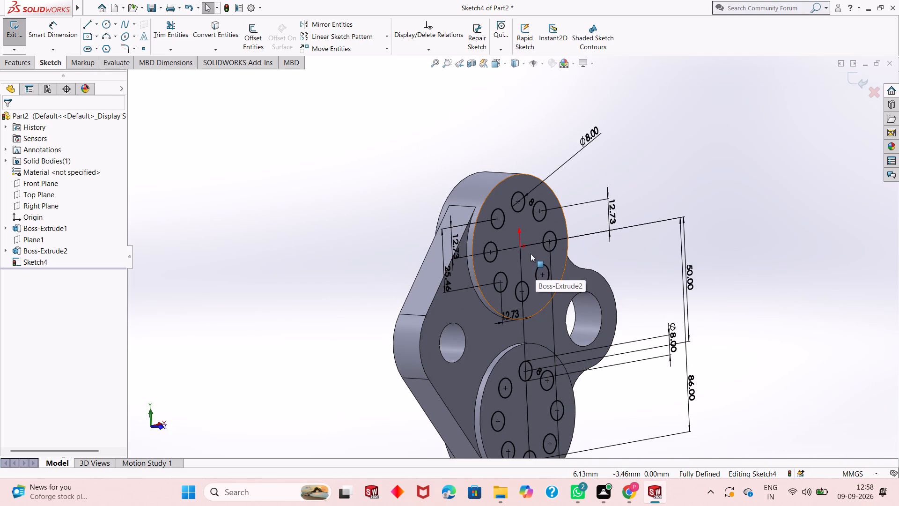
scroll(517, 232, "down", 3)
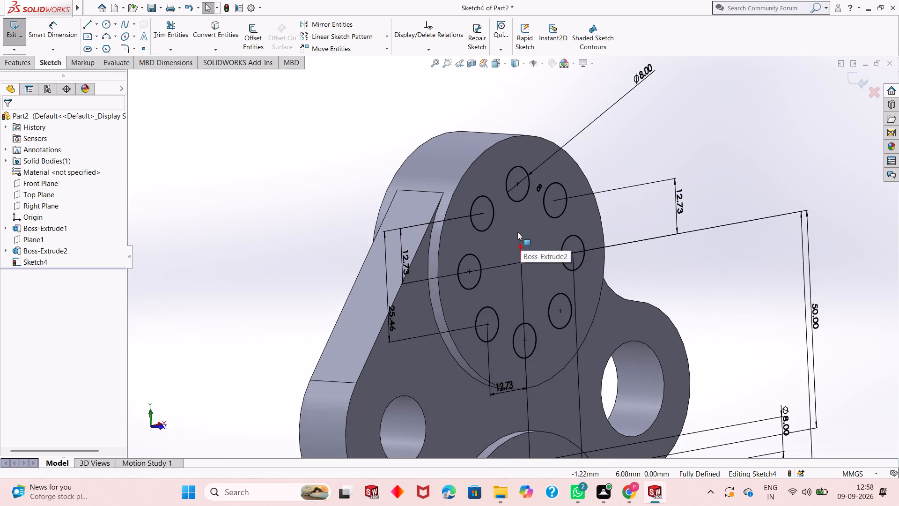
scroll(517, 232, "down", 3)
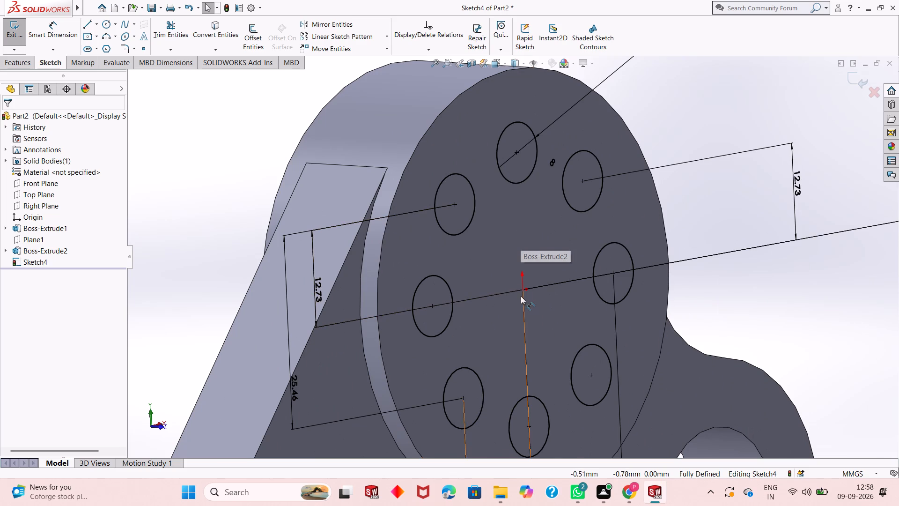
left_click(495, 331)
key("Escape")
key("Escape")
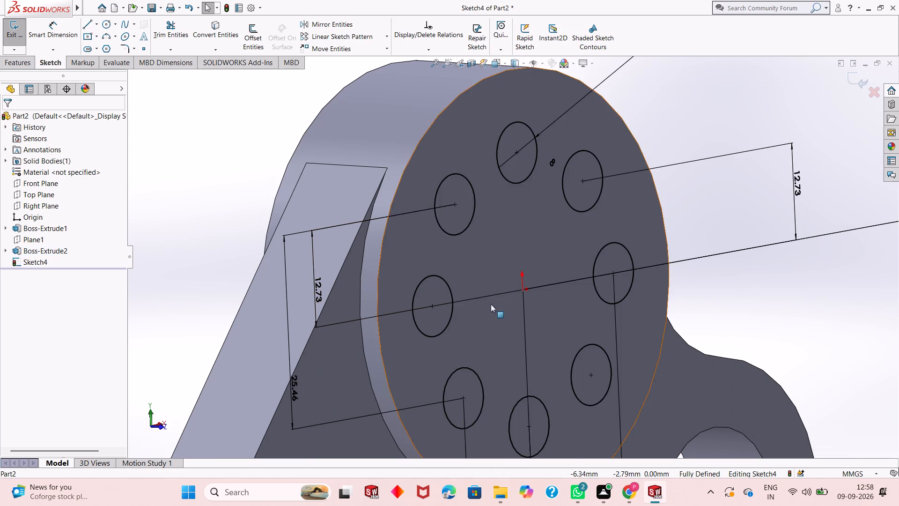
scroll(485, 288, "up", 10)
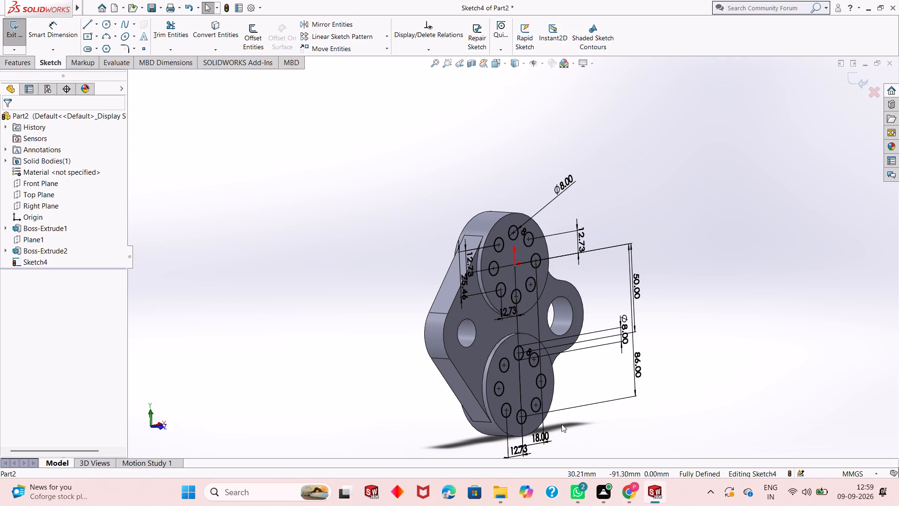
scroll(551, 402, "down", 2)
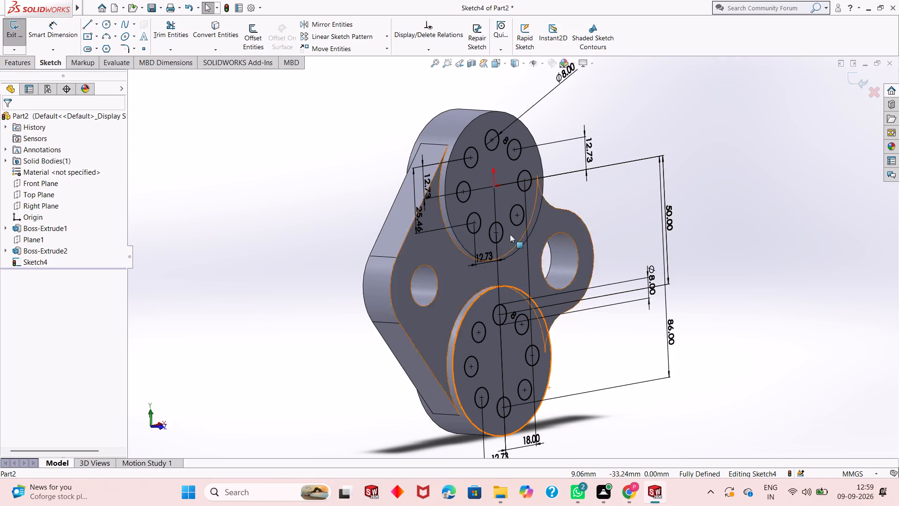
Extrude-cut the eight 8 mm circles on each boss through the part using the Through All end condition.
left_click(19, 64)
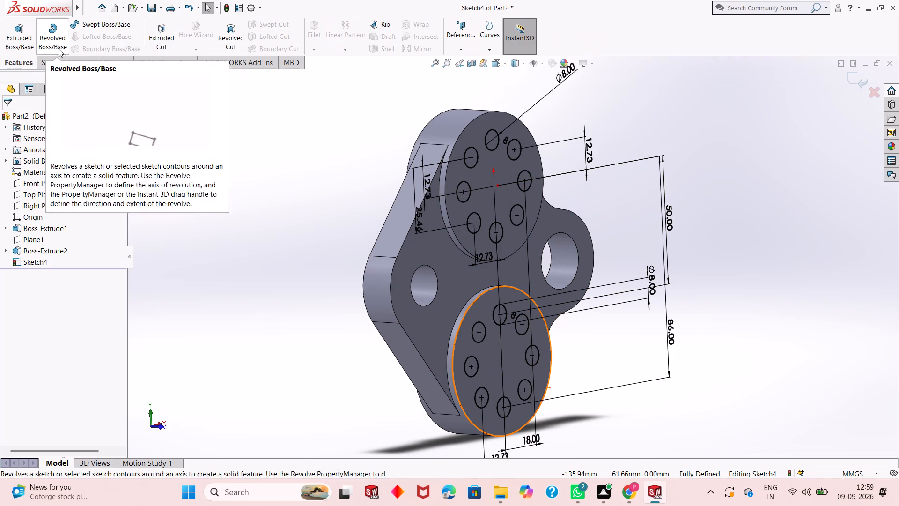
left_click(150, 36)
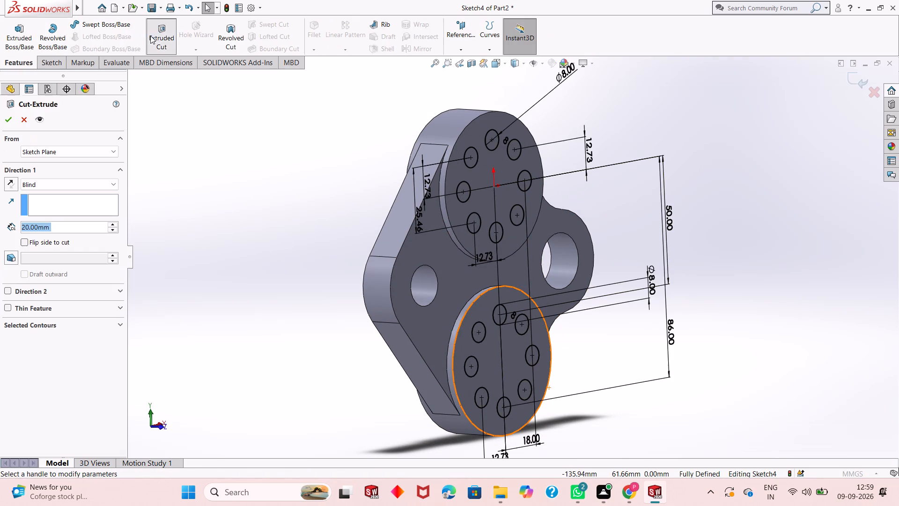
left_click(56, 186)
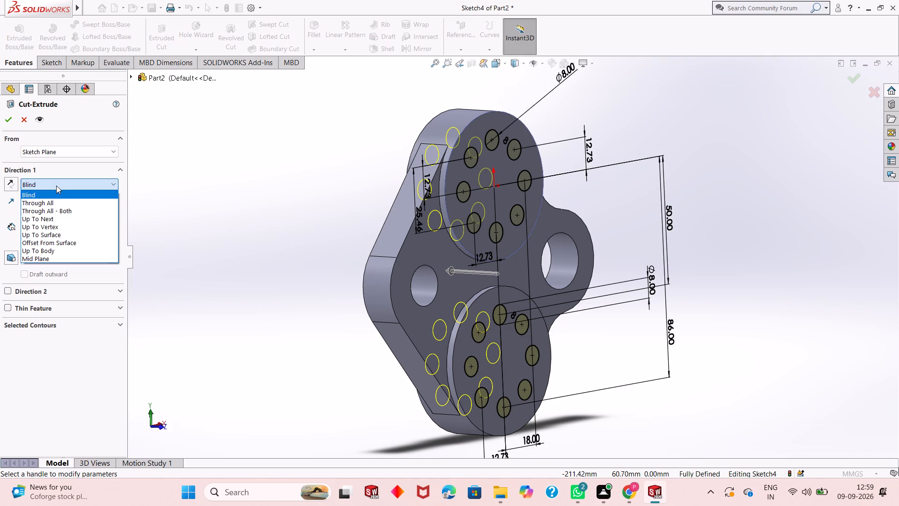
left_click(61, 202)
middle_click_drag(297, 302, 360, 320)
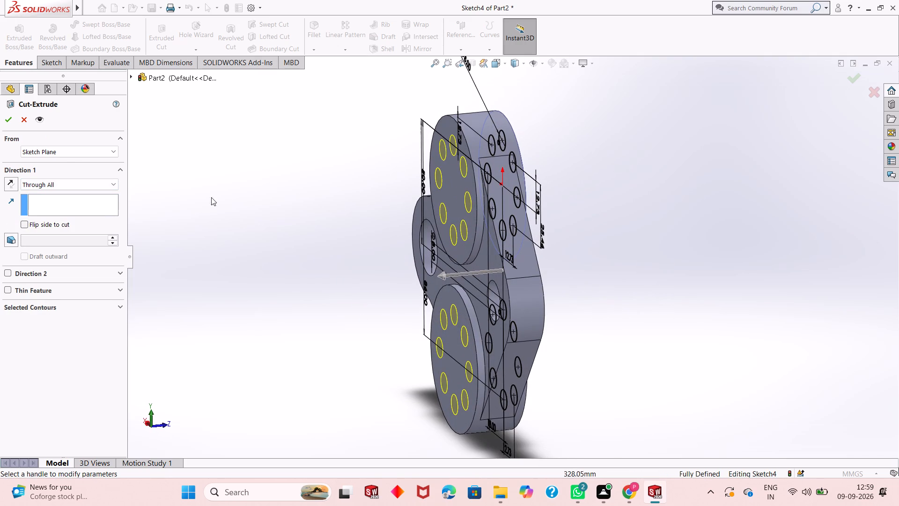
left_click(7, 125)
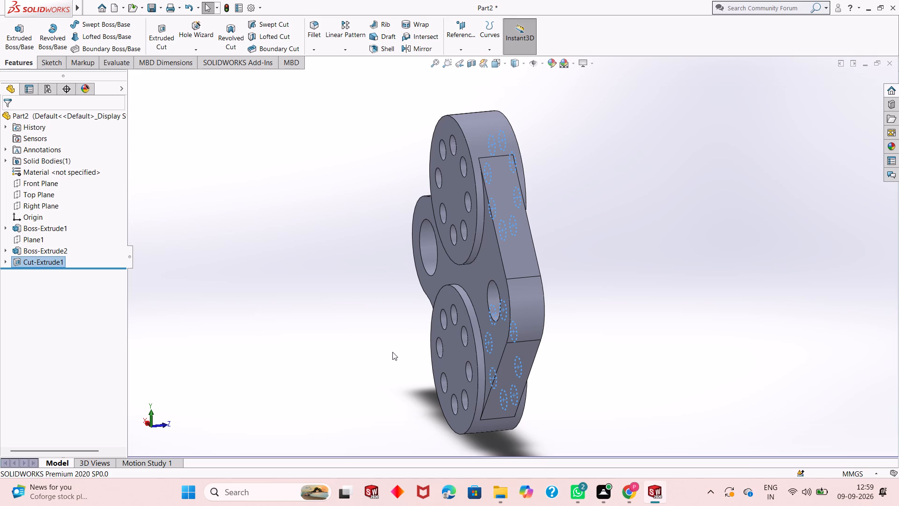
left_click(392, 352)
key("Escape")
key("Escape")
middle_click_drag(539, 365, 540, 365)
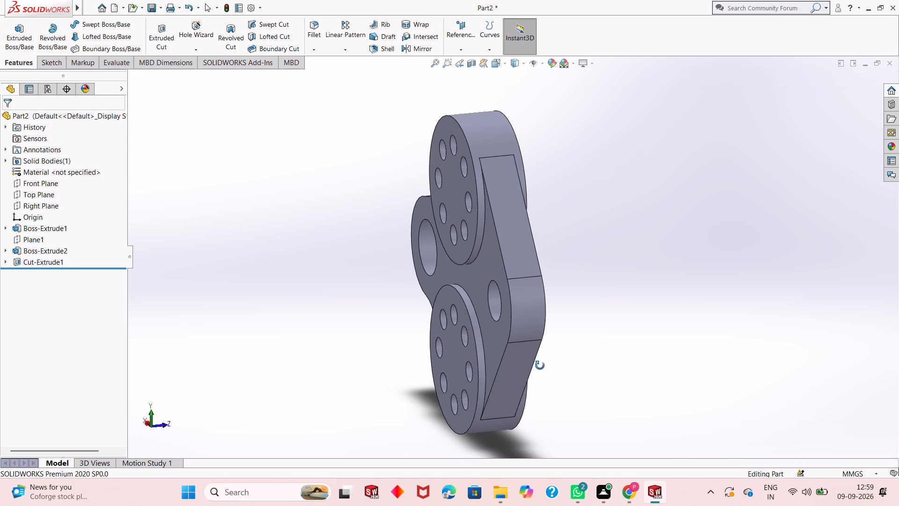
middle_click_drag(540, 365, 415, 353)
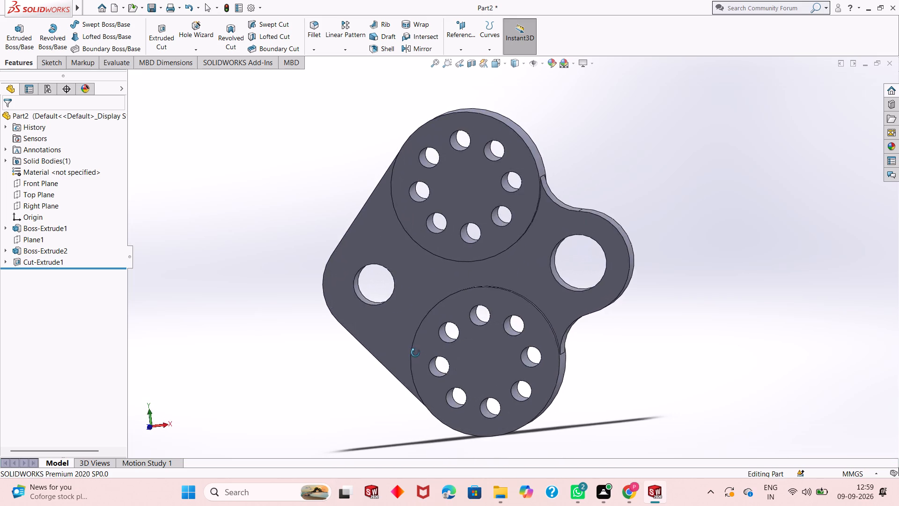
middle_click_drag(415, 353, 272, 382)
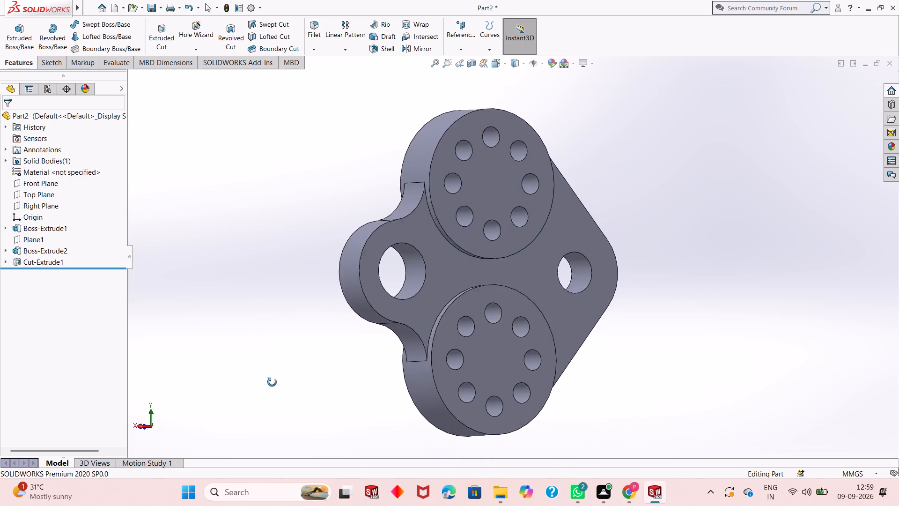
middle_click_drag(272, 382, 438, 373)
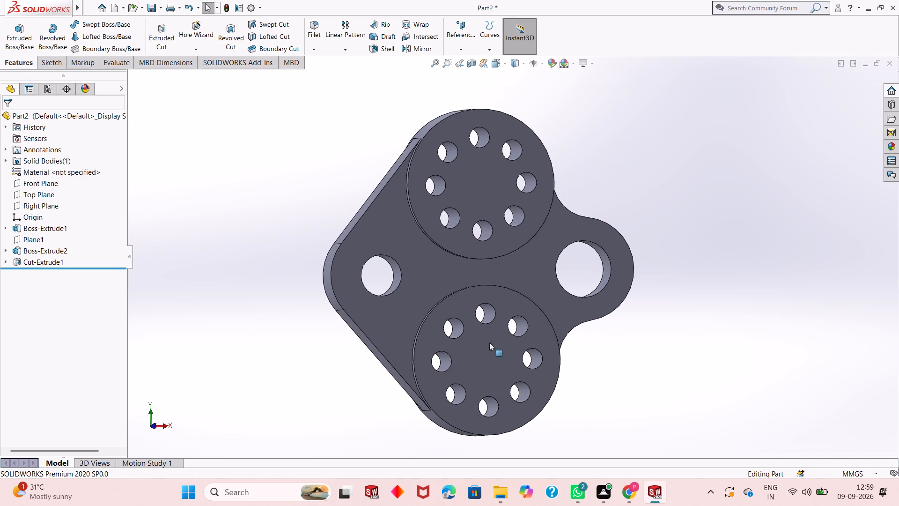
Examine the plate and the through-cut hole patterns on both bosses from several angles.
scroll(476, 350, "up", 2)
middle_click_drag(594, 289, 560, 307)
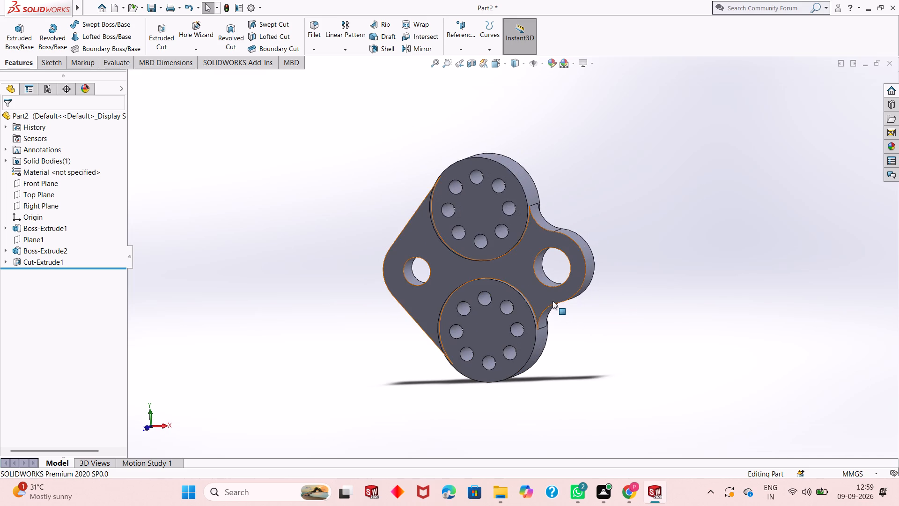
middle_click_drag(553, 301, 604, 271)
scroll(527, 212, "down", 3)
scroll(448, 298, "up", 2)
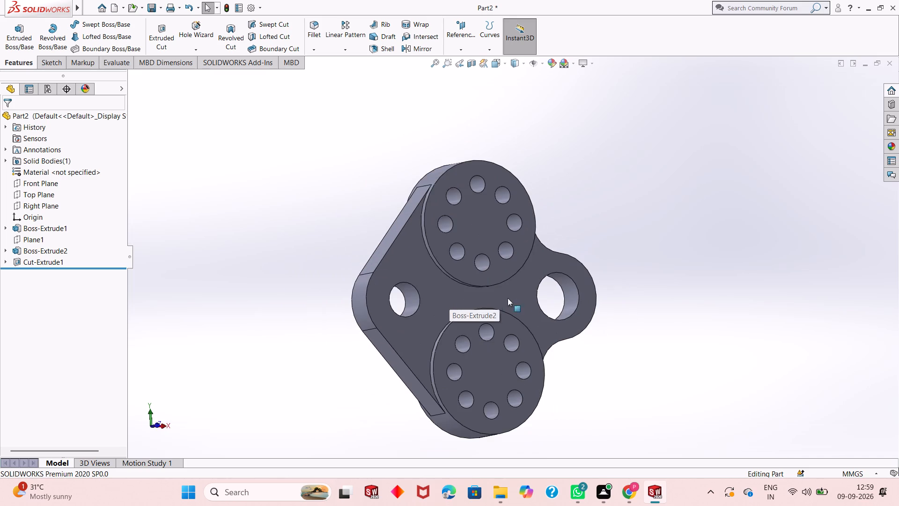
middle_click_drag(529, 291, 537, 313)
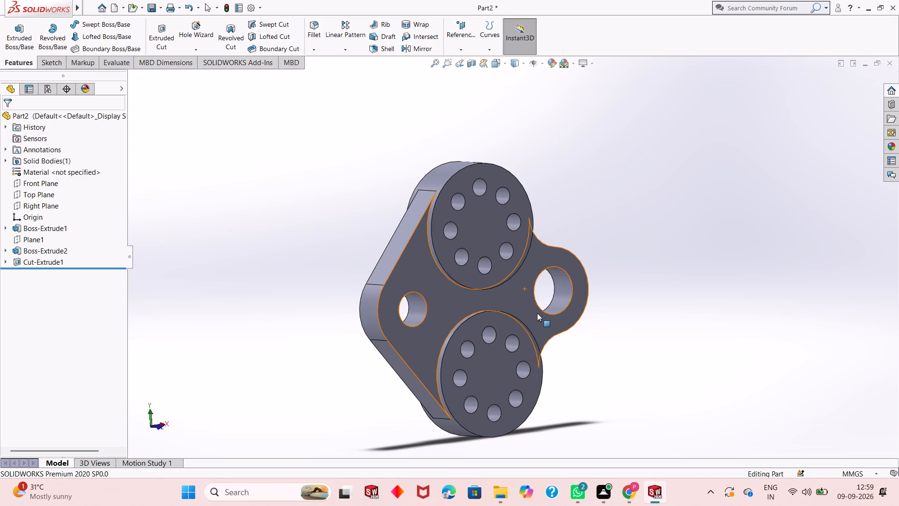
Browse the appearance library's categories, including Painted, Rubber, Glass, Solid, Lights, Fabric, Organic, Stone and Miscellaneous, for a finish for the part.
left_click(891, 146)
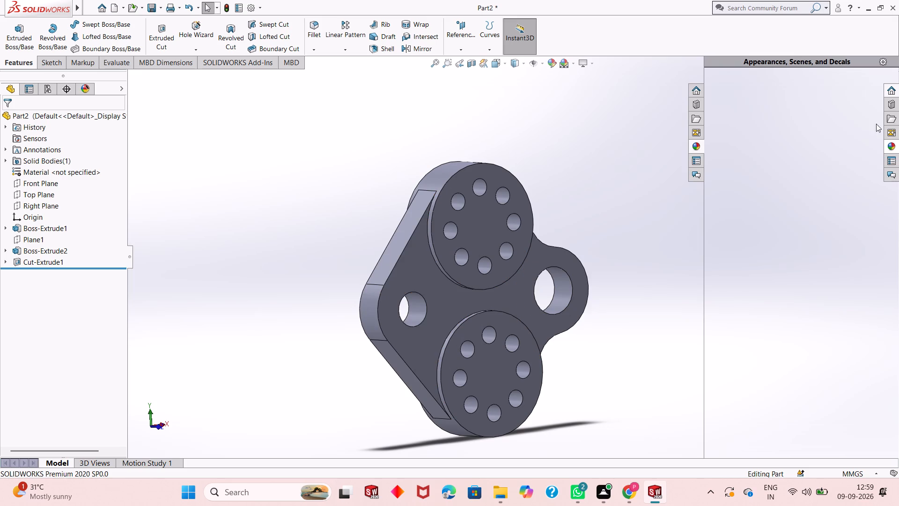
left_click(713, 92)
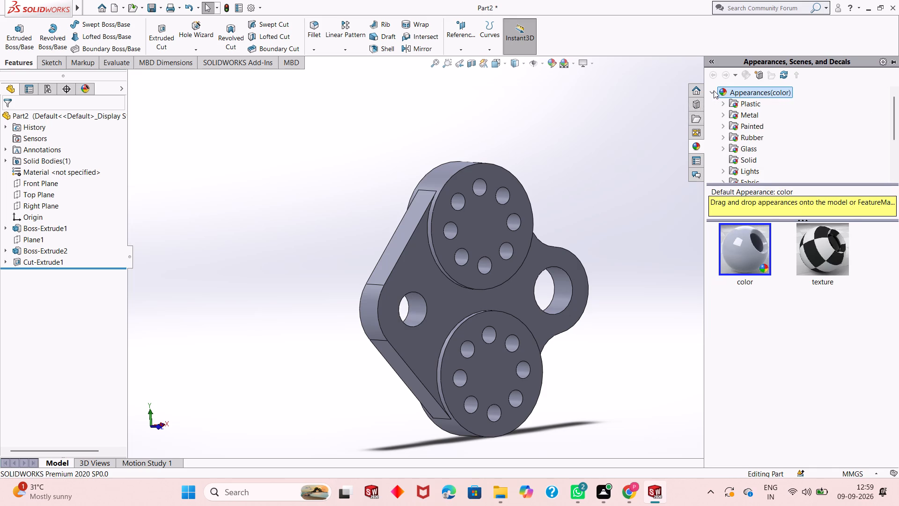
left_click(742, 112)
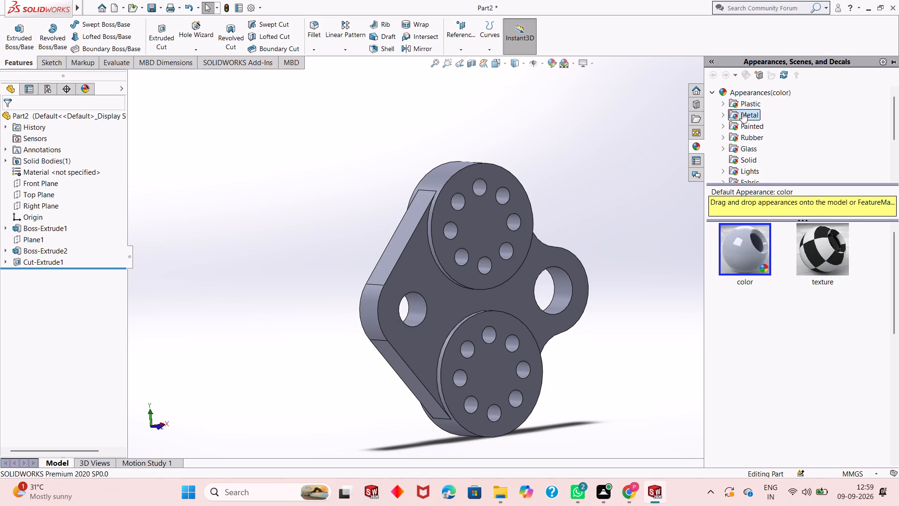
left_click(743, 126)
left_click(747, 133)
left_click(748, 145)
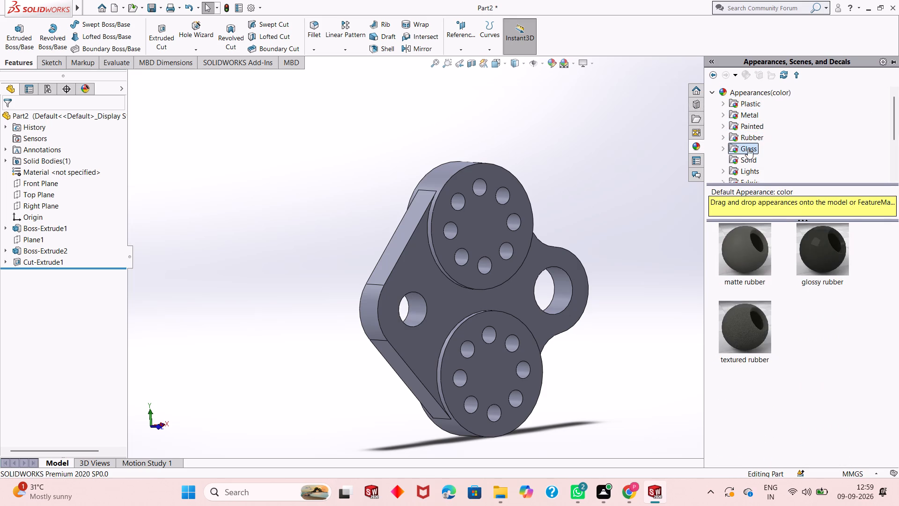
left_click(748, 157)
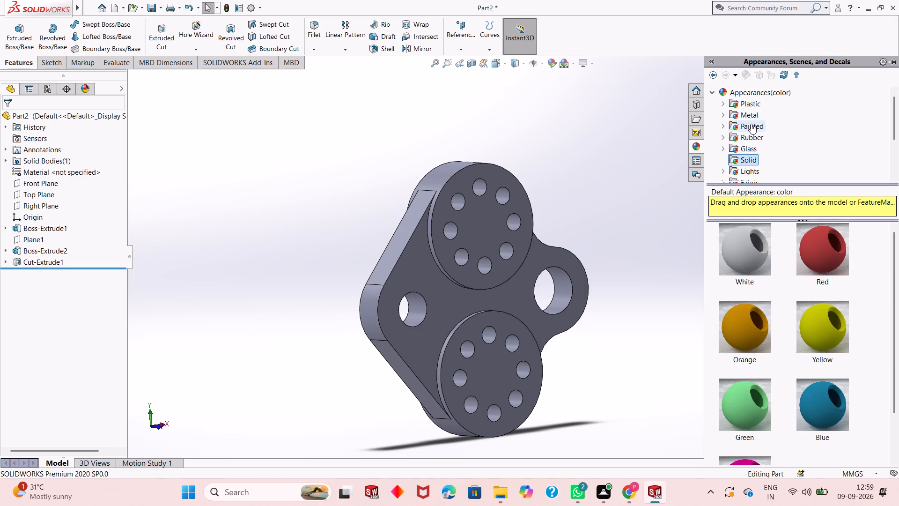
scroll(759, 152, "down", 1)
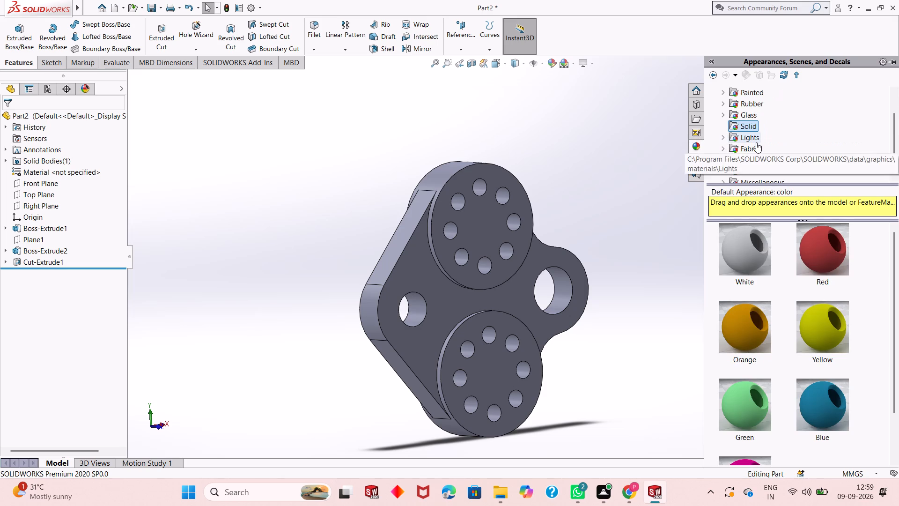
left_click(756, 142)
left_click(754, 149)
left_click(754, 160)
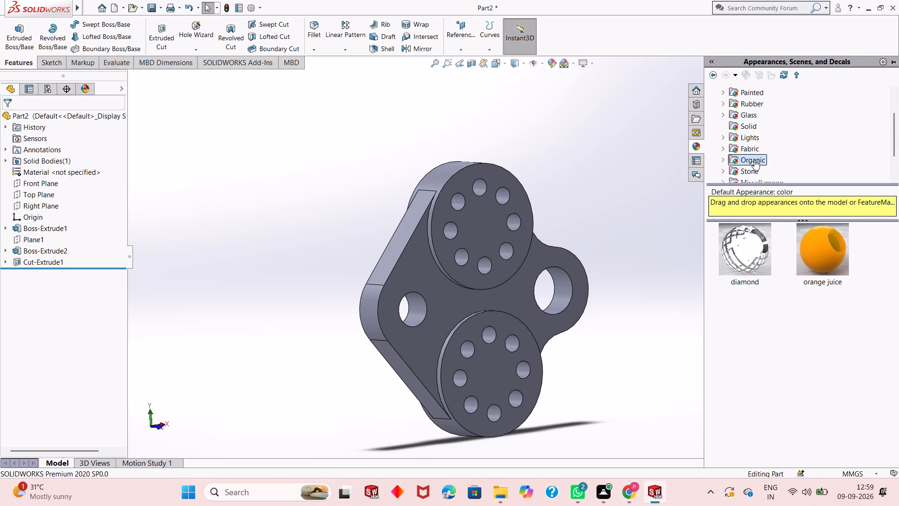
left_click(754, 168)
scroll(754, 167, "down", 2)
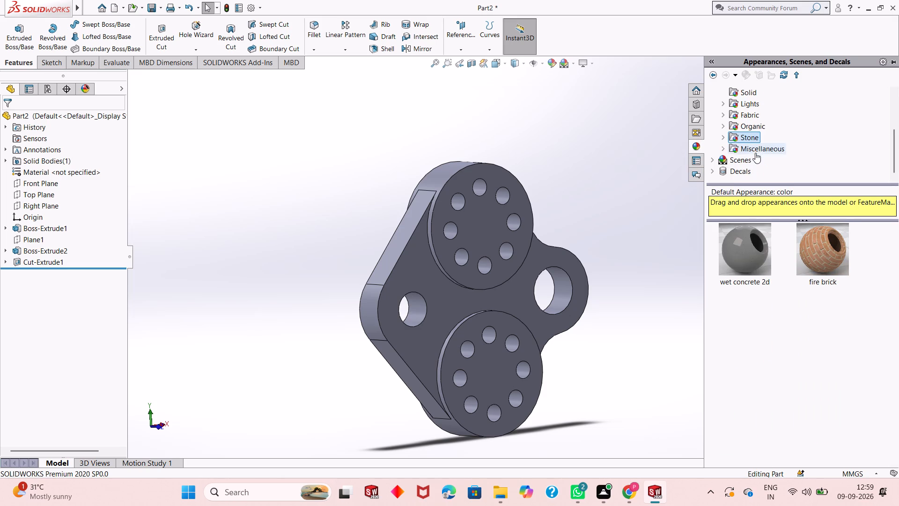
left_click(755, 151)
scroll(753, 126, "up", 3)
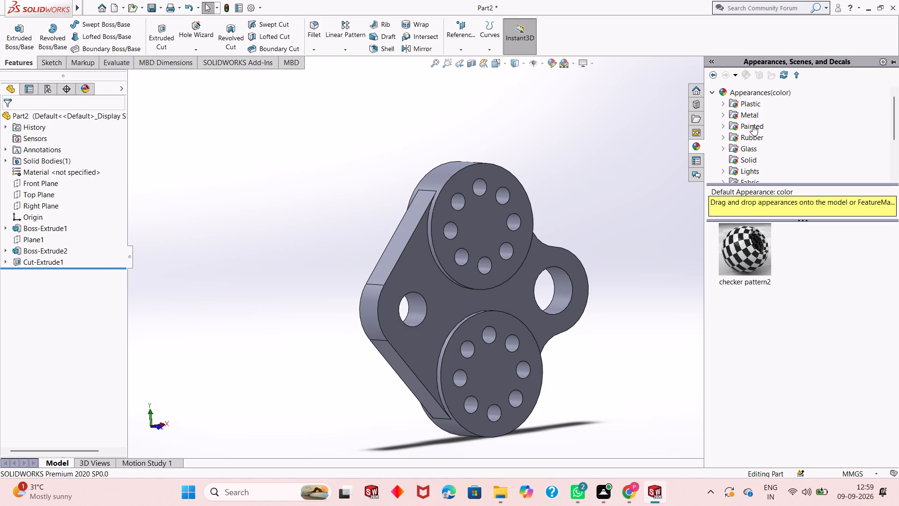
left_click(752, 125)
left_click(752, 132)
left_click(752, 145)
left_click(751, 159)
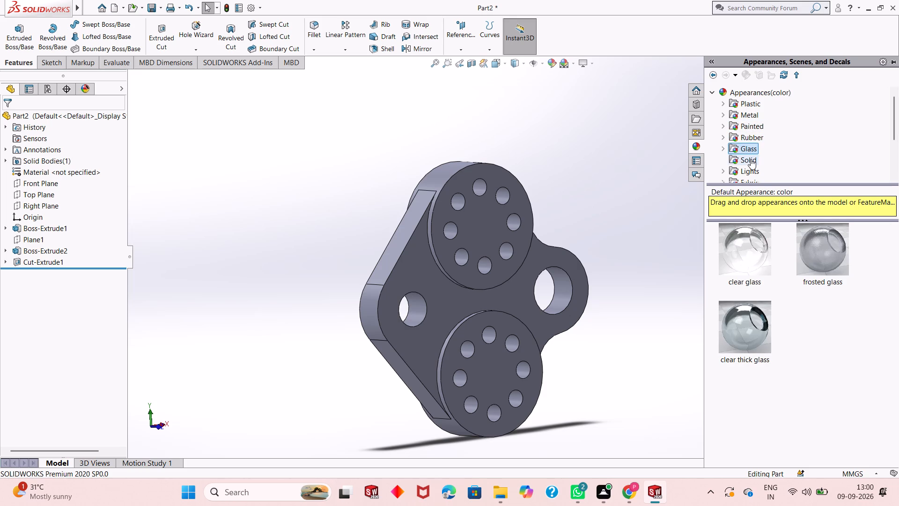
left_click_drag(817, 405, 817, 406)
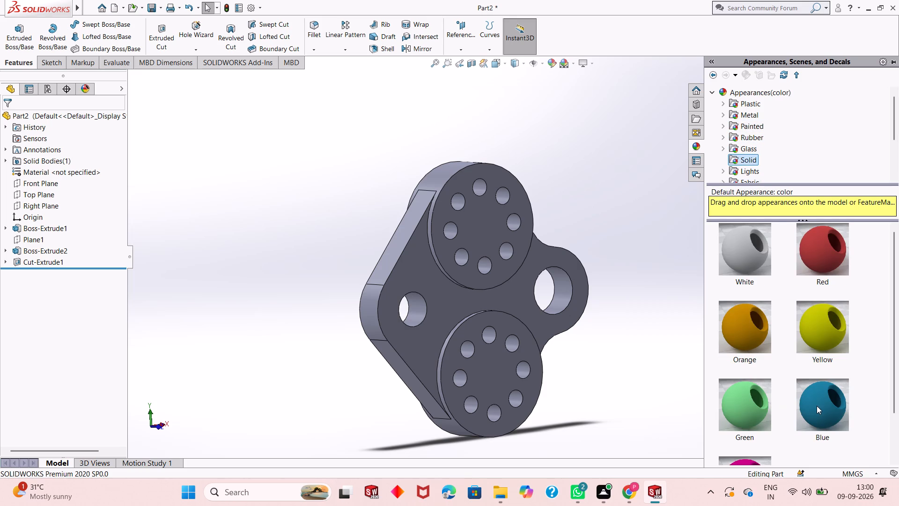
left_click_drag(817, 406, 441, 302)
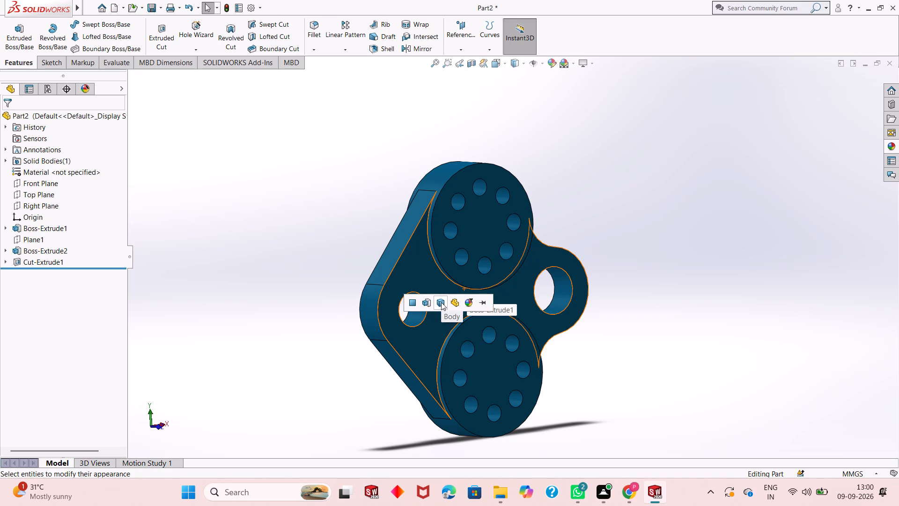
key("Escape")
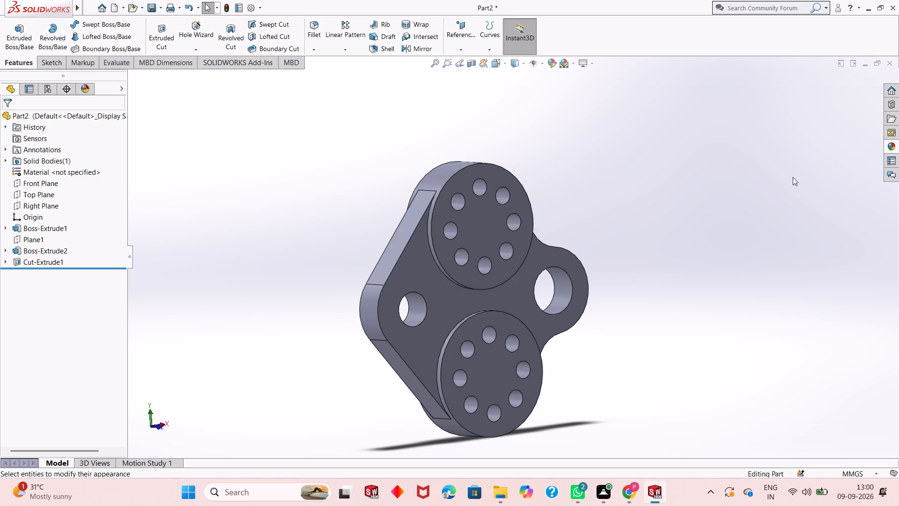
Examine the plastic appearances, from the gloss, soft touch and textured groups through to composite, mesh and wax.
left_click(890, 145)
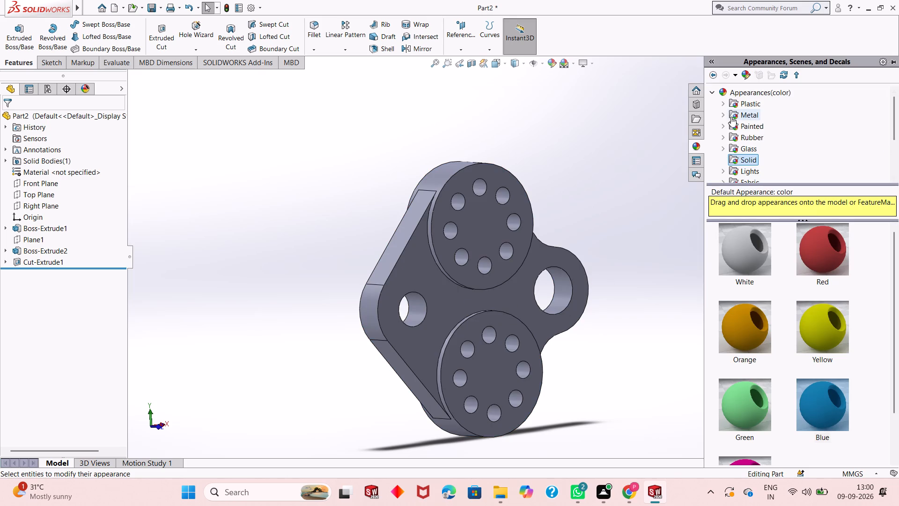
scroll(731, 106, "up", 2)
left_click(731, 106)
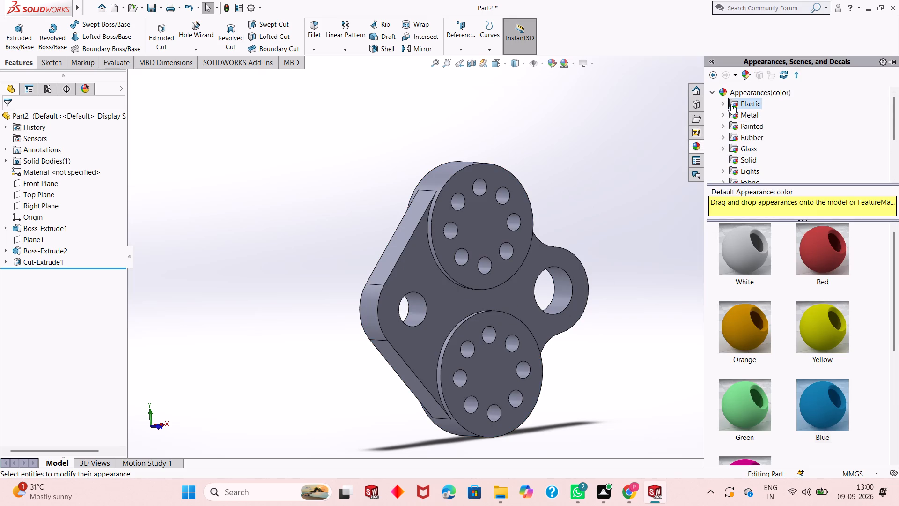
left_click(722, 104)
left_click(772, 117)
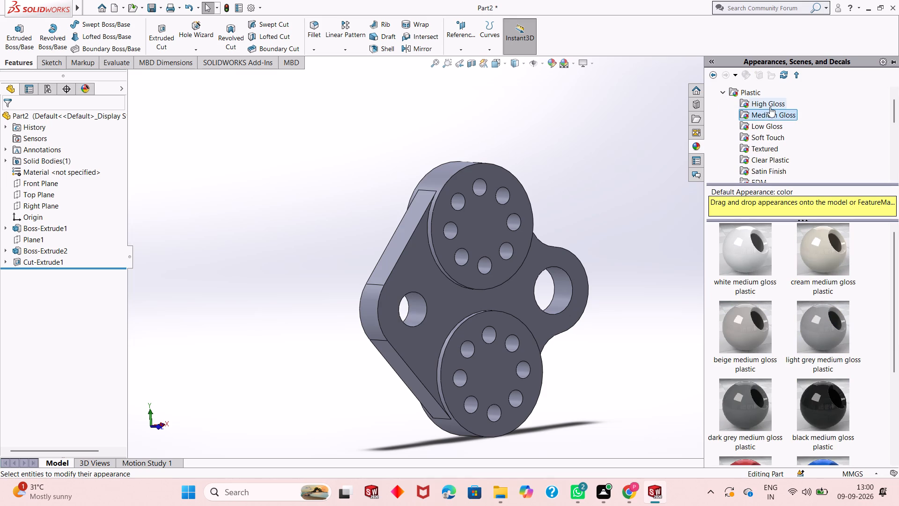
left_click(770, 106)
left_click(770, 125)
left_click(768, 134)
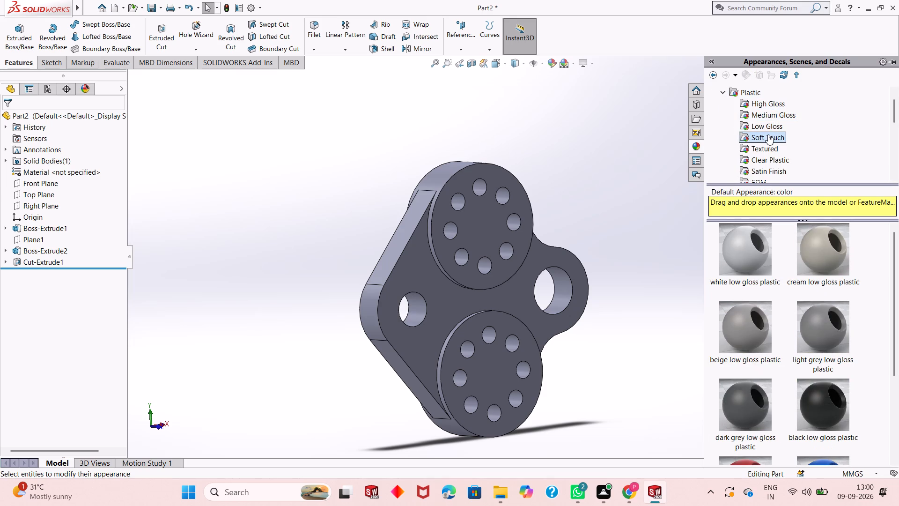
left_click(762, 144)
left_click(762, 156)
left_click(763, 168)
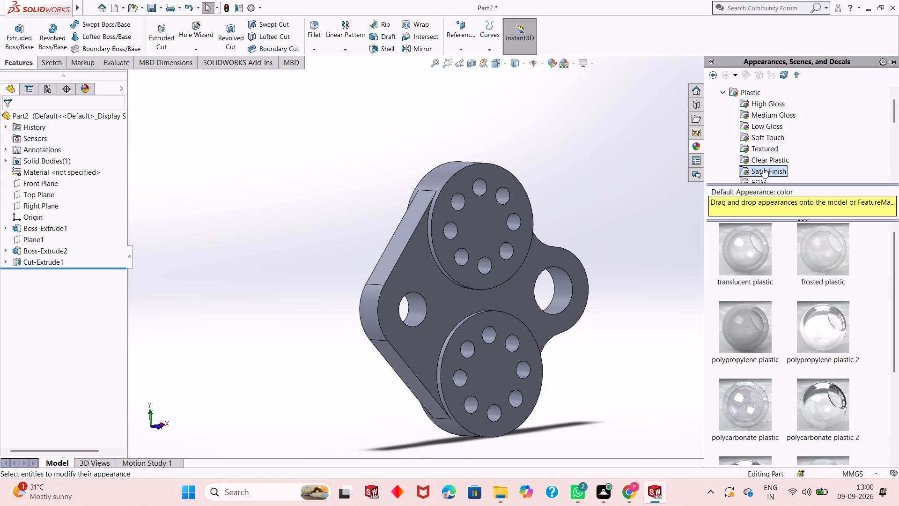
scroll(763, 168, "down", 1)
left_click(765, 144)
left_click(769, 156)
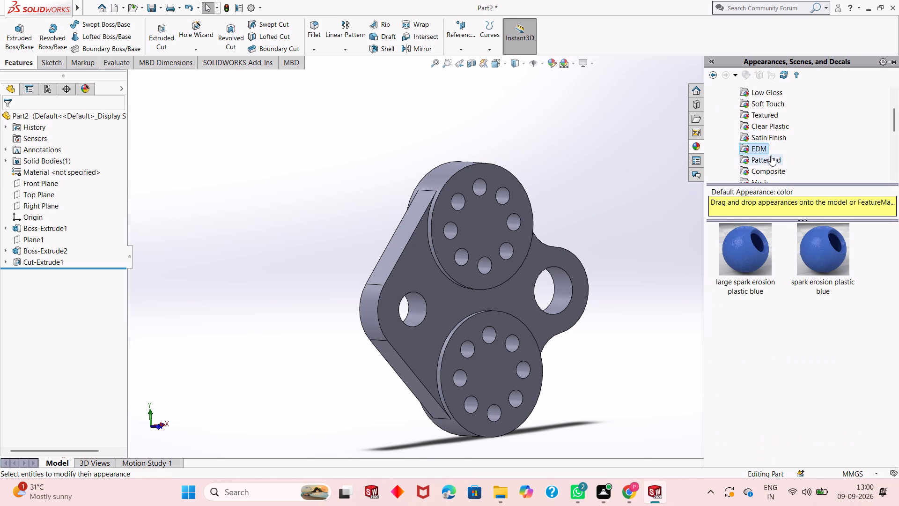
left_click(767, 170)
scroll(767, 159, "down", 1)
left_click(765, 151)
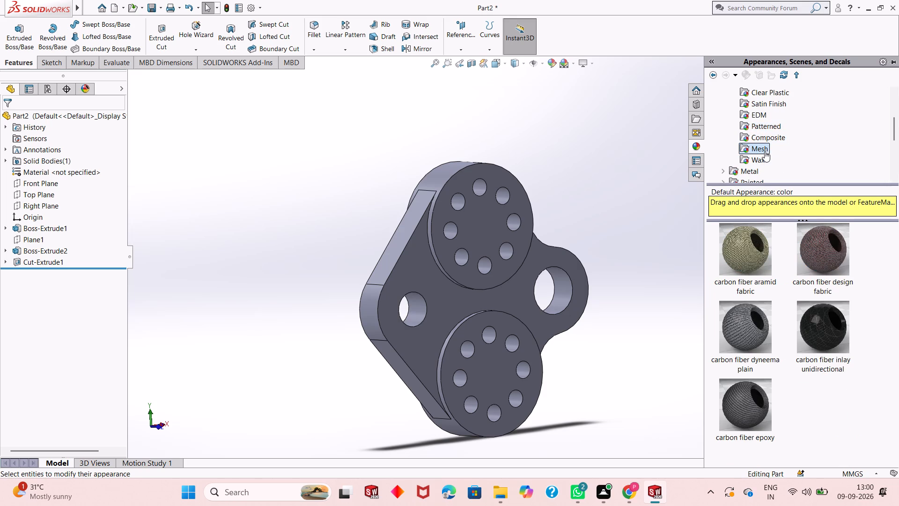
left_click(764, 159)
scroll(764, 159, "up", 5)
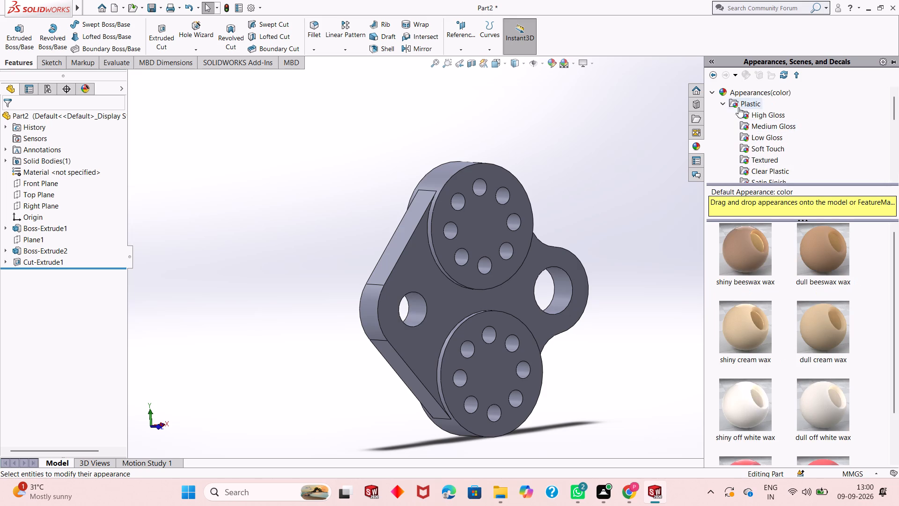
left_click(725, 103)
Examine the metal appearances, from steel, aluminum and brass through to gold, silver, lead and galvanized.
left_click(725, 116)
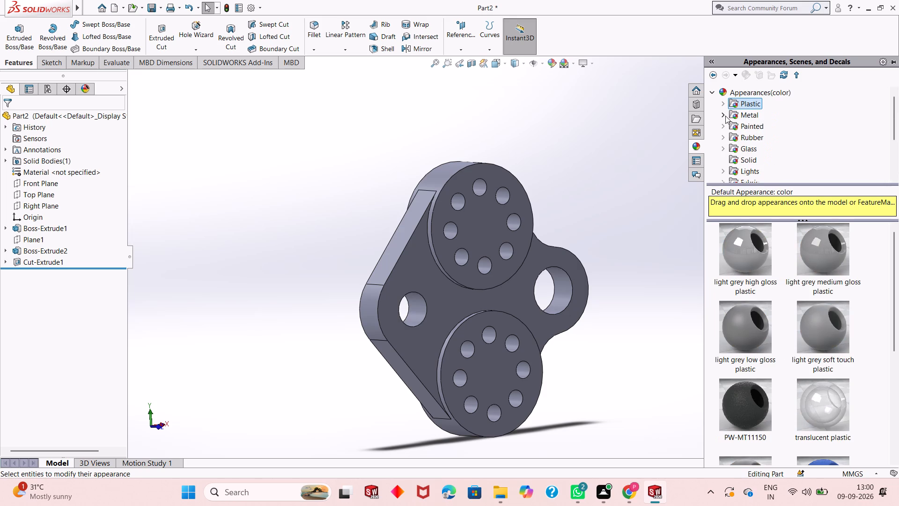
left_click(761, 110)
left_click(759, 104)
left_click(758, 125)
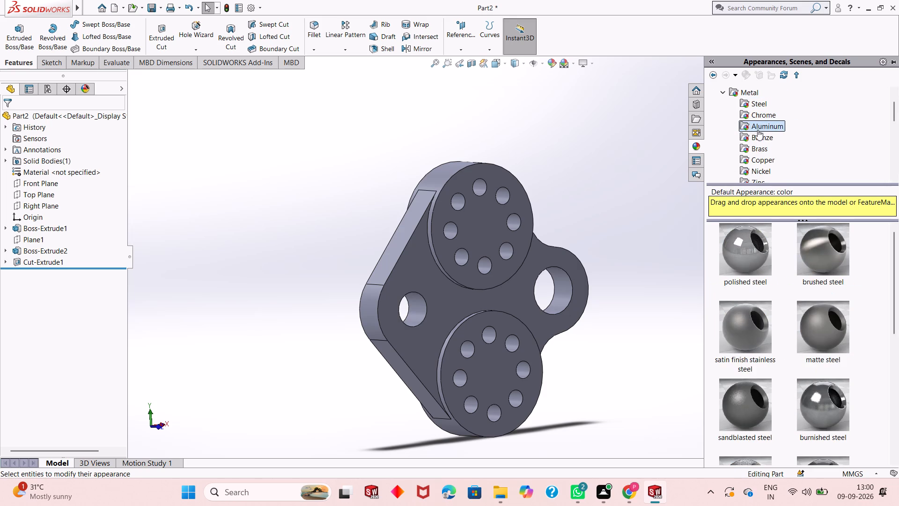
left_click(757, 138)
left_click(757, 147)
scroll(757, 147, "down", 1)
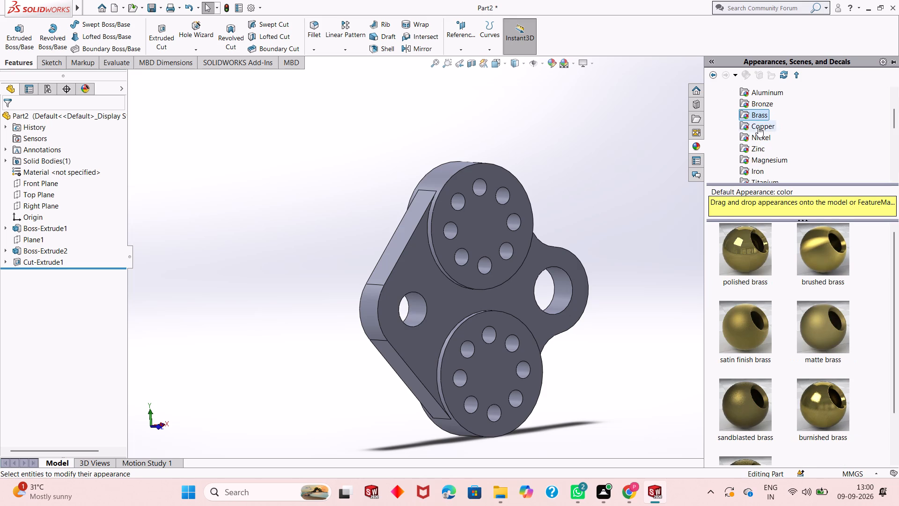
left_click(759, 125)
left_click(759, 134)
left_click(760, 145)
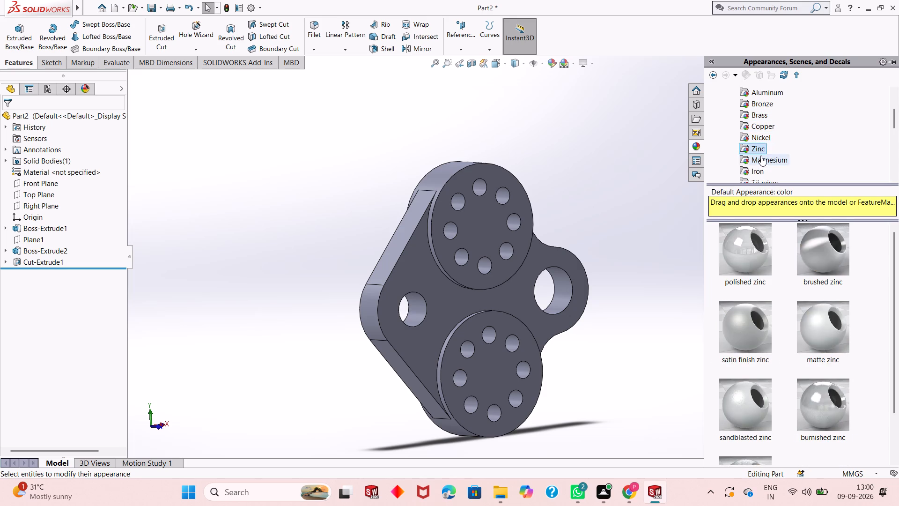
left_click(761, 156)
left_click(761, 167)
scroll(759, 158, "down", 1)
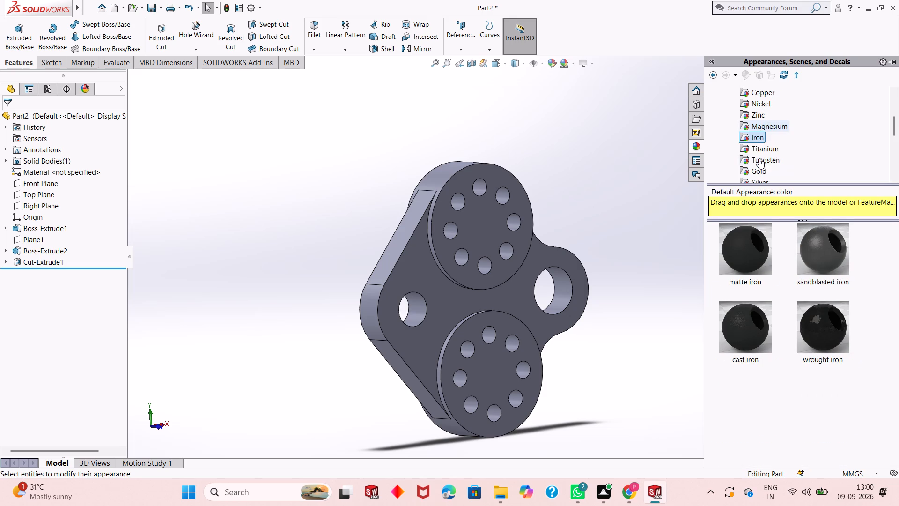
left_click(762, 150)
left_click(764, 155)
left_click(763, 169)
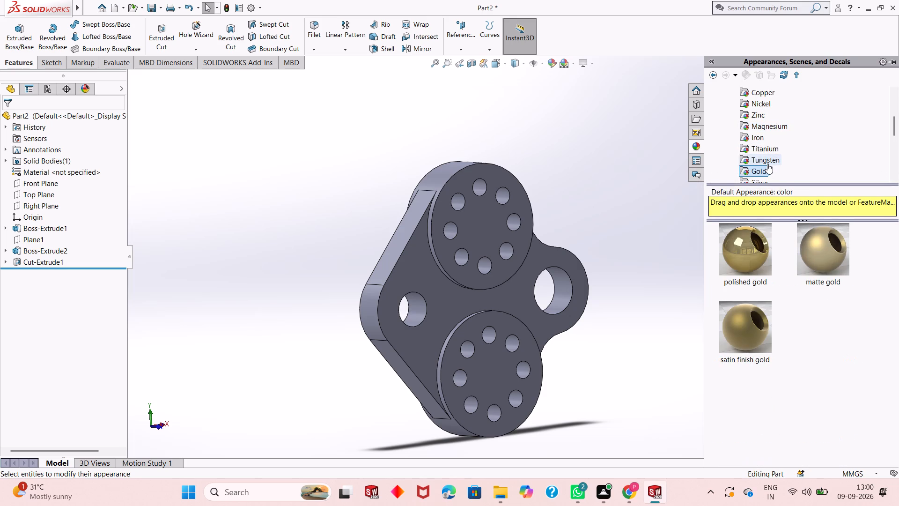
scroll(767, 164, "down", 1)
left_click(766, 151)
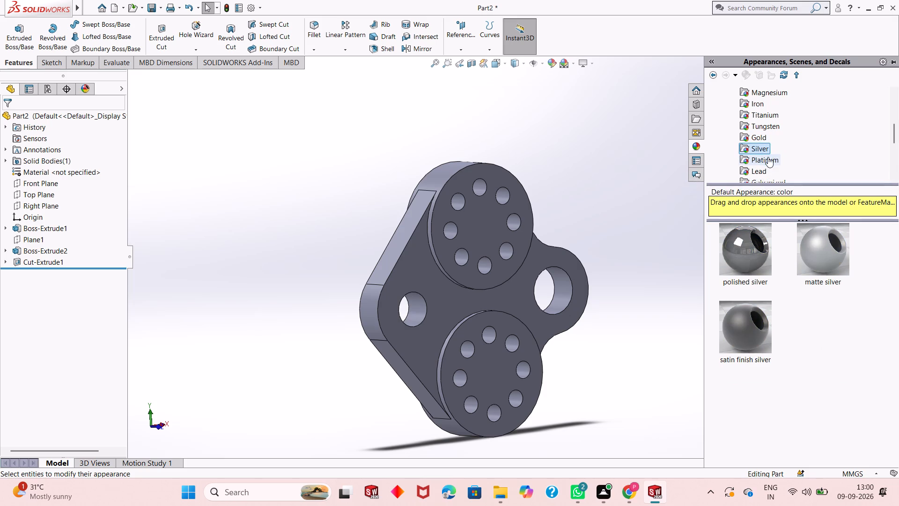
left_click(769, 158)
left_click(768, 169)
left_click(751, 177)
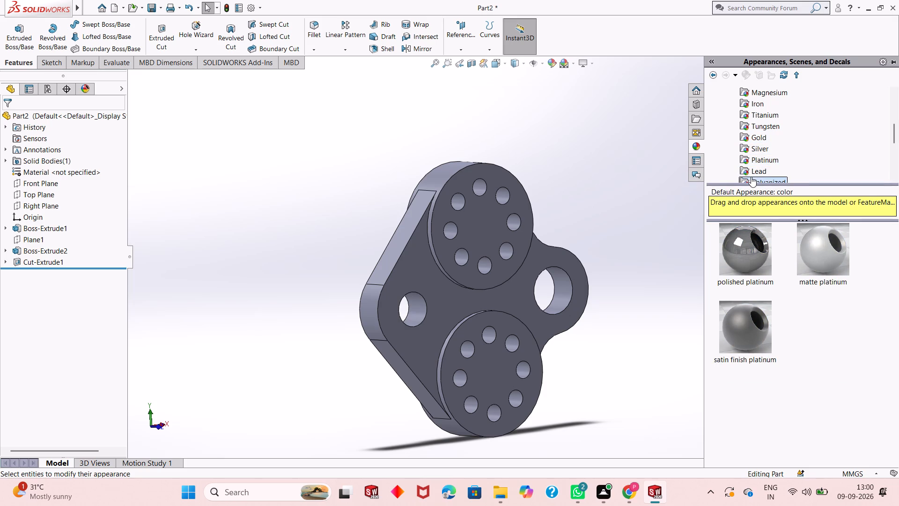
left_click(755, 170)
scroll(755, 170, "down", 2)
left_click(768, 118)
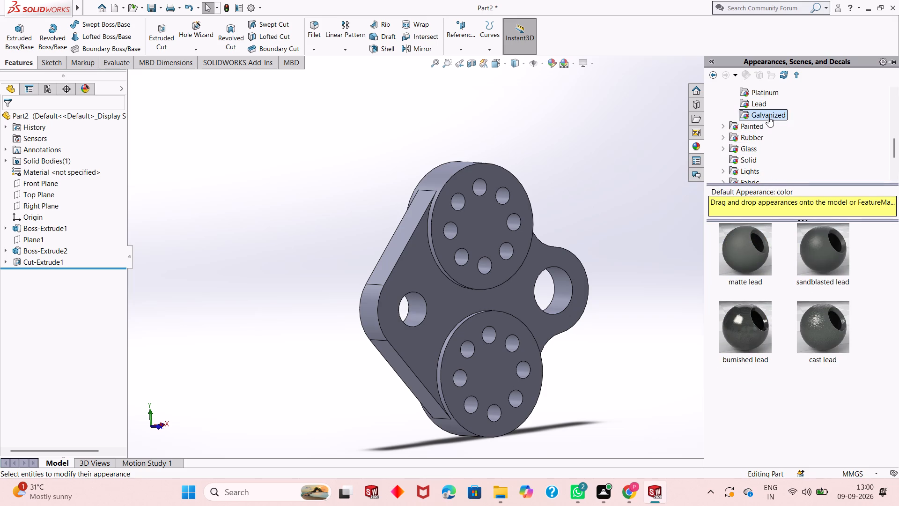
scroll(768, 115, "up", 5)
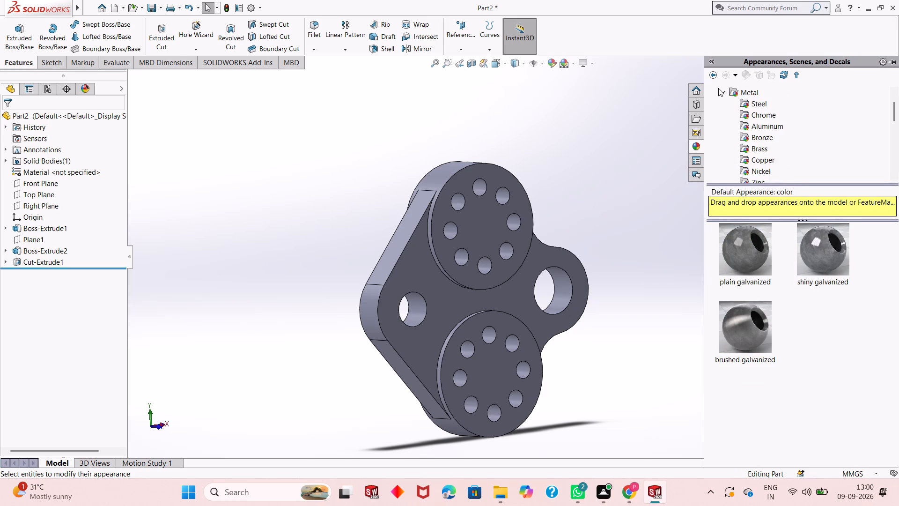
left_click(724, 93)
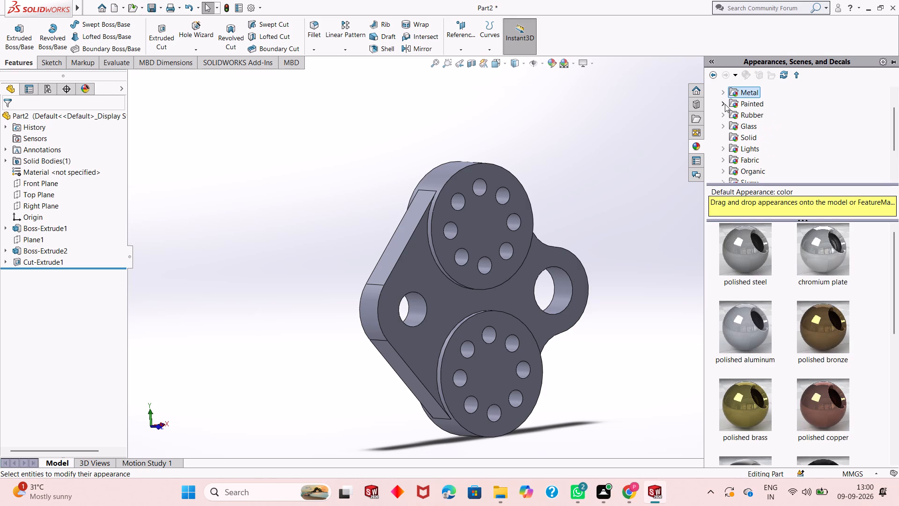
Examine the painted appearances (car, sprayed, powder coat) and the matte, gloss and texture rubber appearances.
left_click(725, 104)
left_click(748, 110)
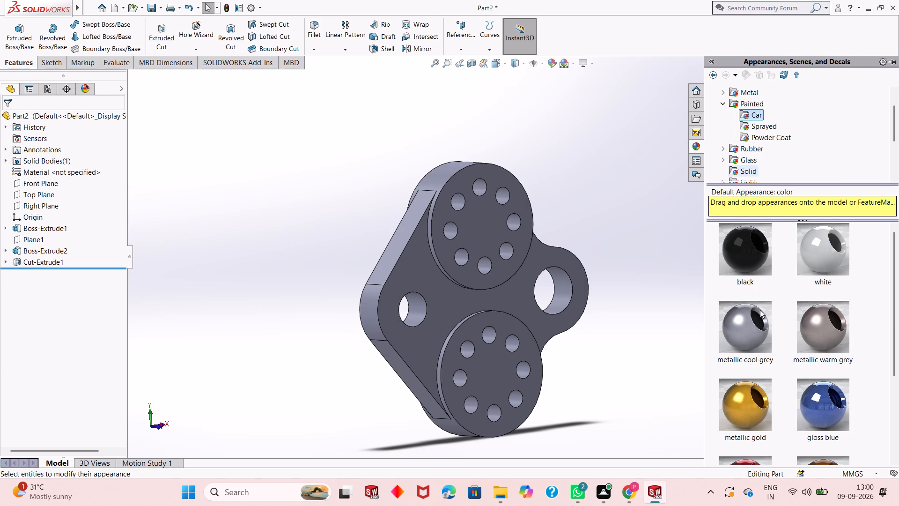
scroll(778, 353, "down", 4)
scroll(778, 353, "up", 4)
left_click(766, 126)
left_click(769, 132)
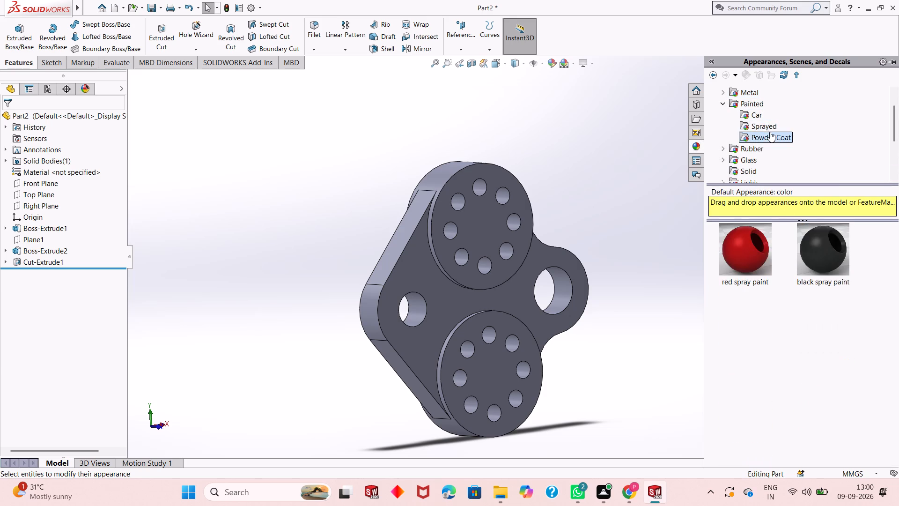
left_click(724, 102)
left_click(722, 116)
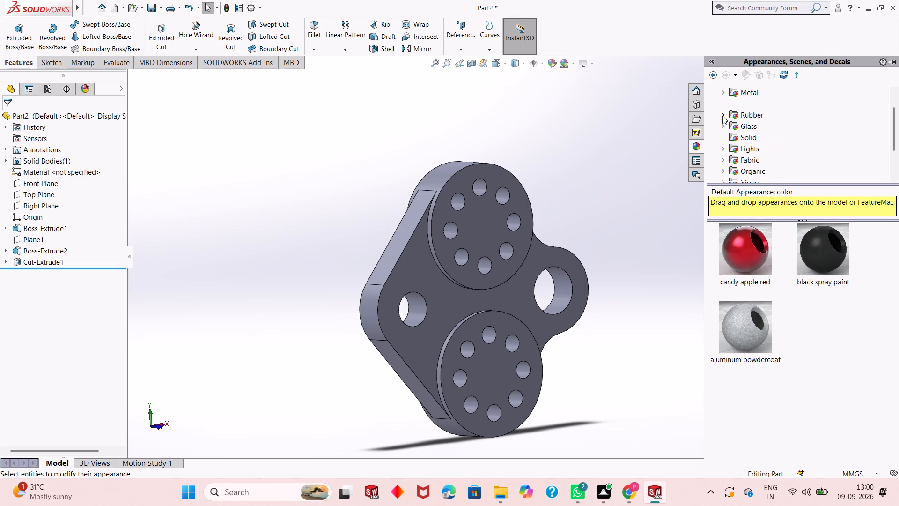
left_click(766, 126)
left_click(755, 140)
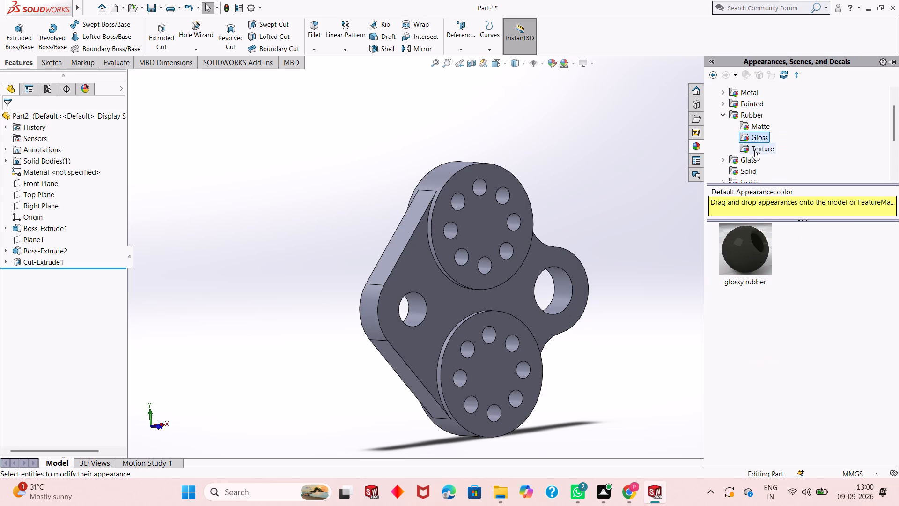
left_click(755, 151)
left_click(724, 114)
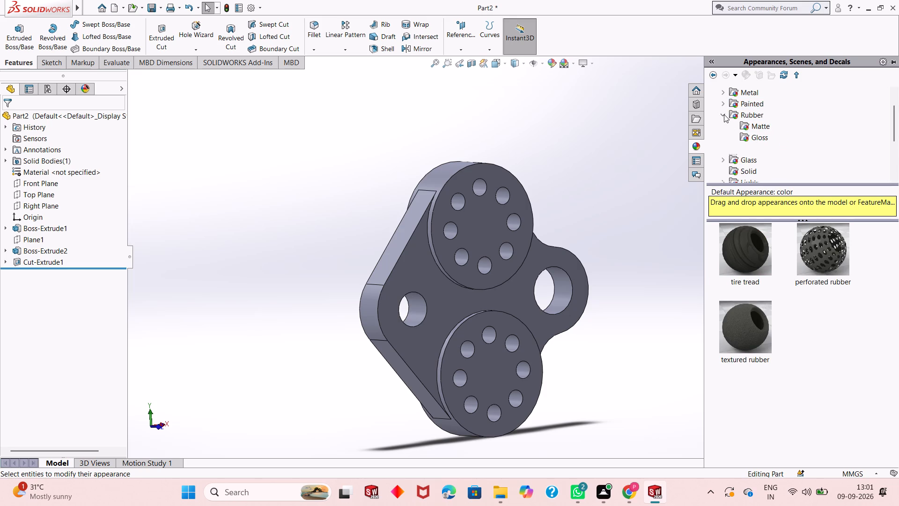
Examine the glass and solid color appearances and the LED, neon tube, backlit LCD and area light appearances.
left_click(726, 128)
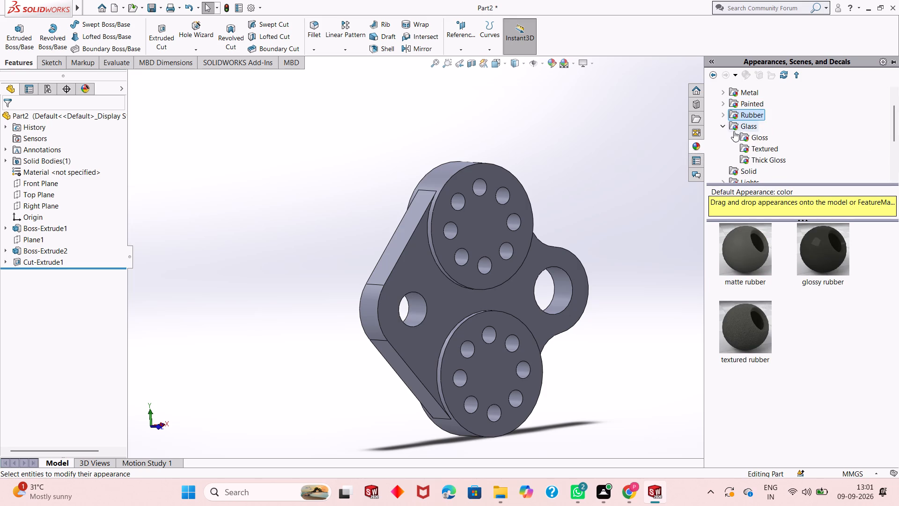
left_click(754, 135)
left_click(763, 150)
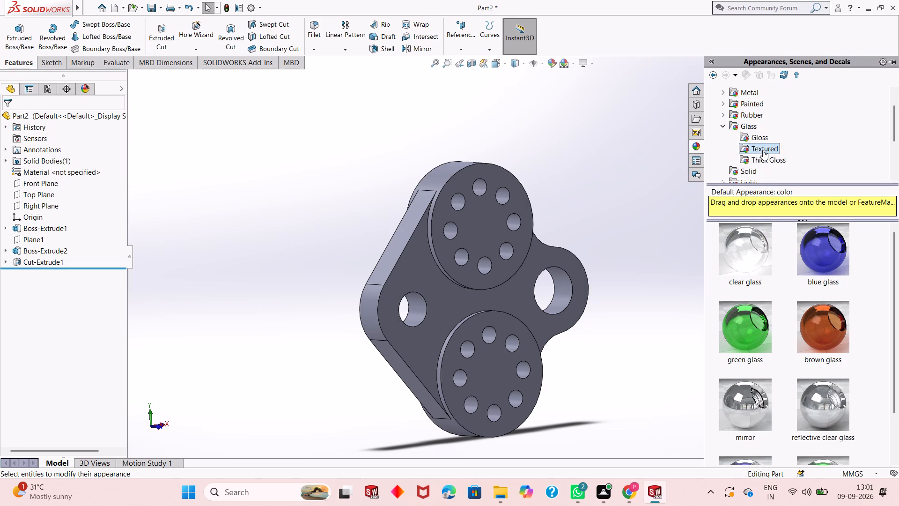
left_click(764, 161)
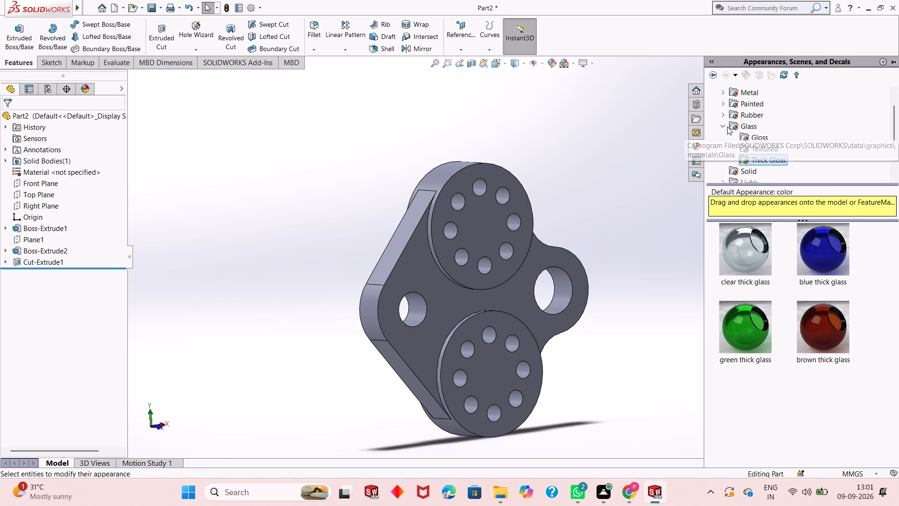
left_click(722, 125)
left_click(737, 134)
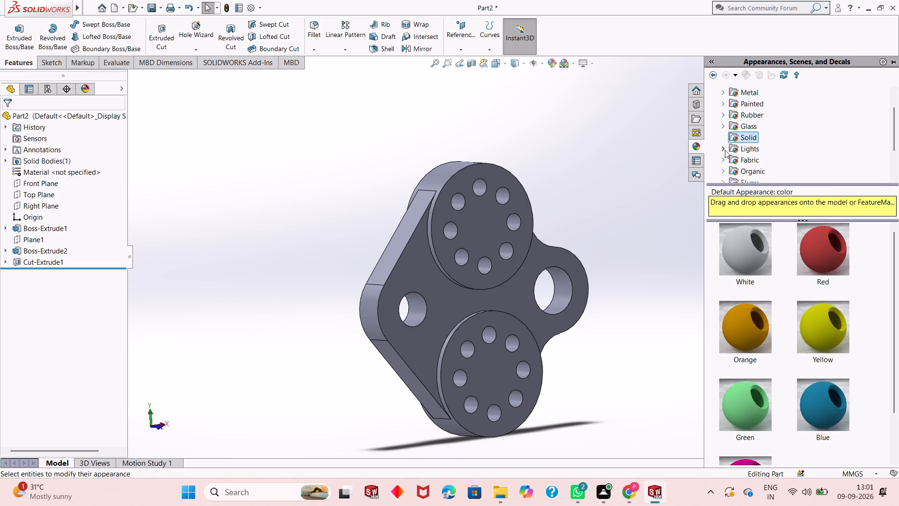
left_click(725, 150)
left_click(744, 126)
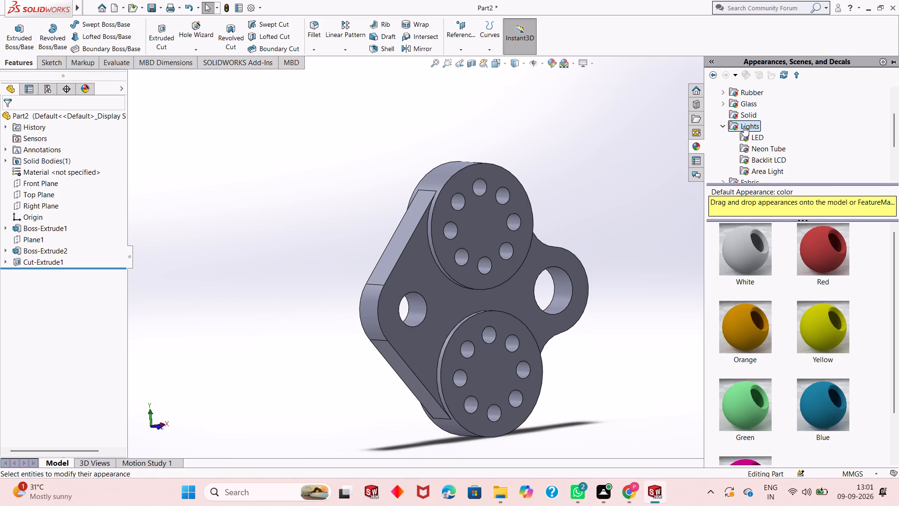
left_click(749, 136)
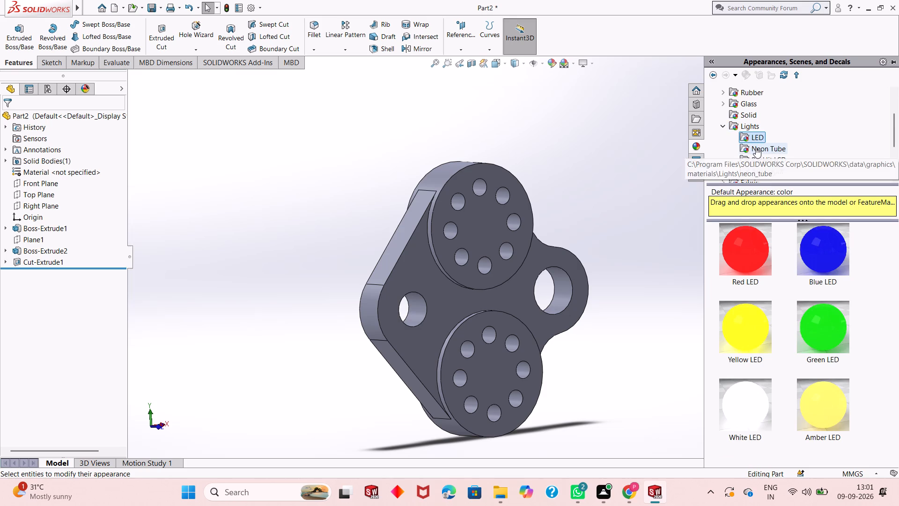
left_click(756, 148)
left_click(759, 156)
left_click(759, 168)
scroll(756, 152, "down", 1)
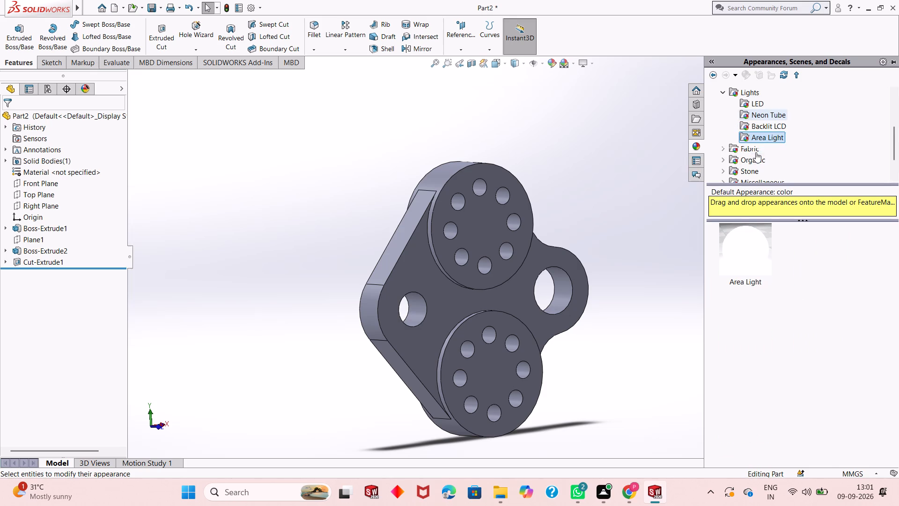
left_click(721, 92)
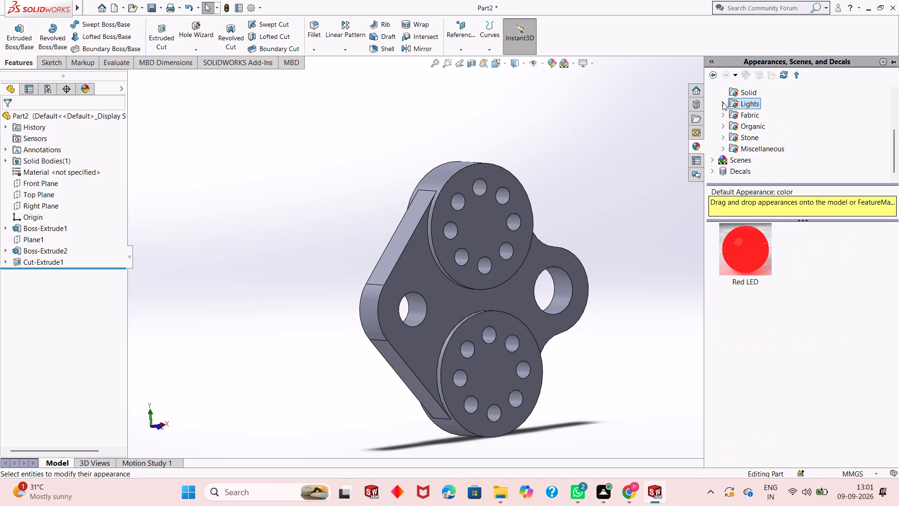
Examine the fabric appearances in the cloth and carpet groups.
left_click(722, 118)
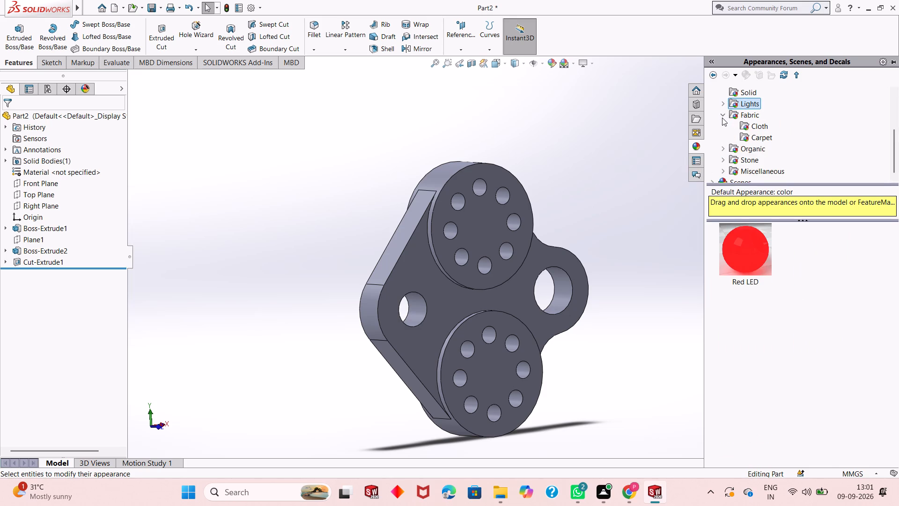
left_click(748, 125)
left_click(748, 114)
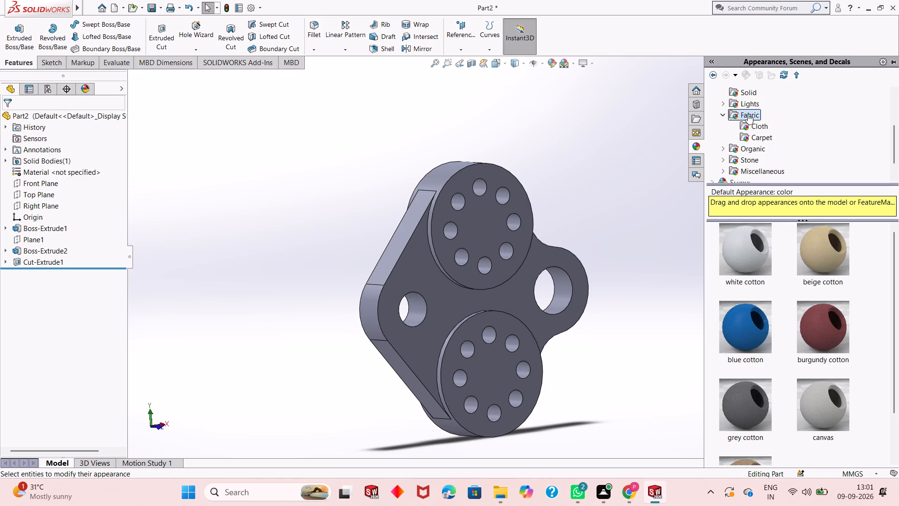
left_click(749, 120)
left_click(749, 123)
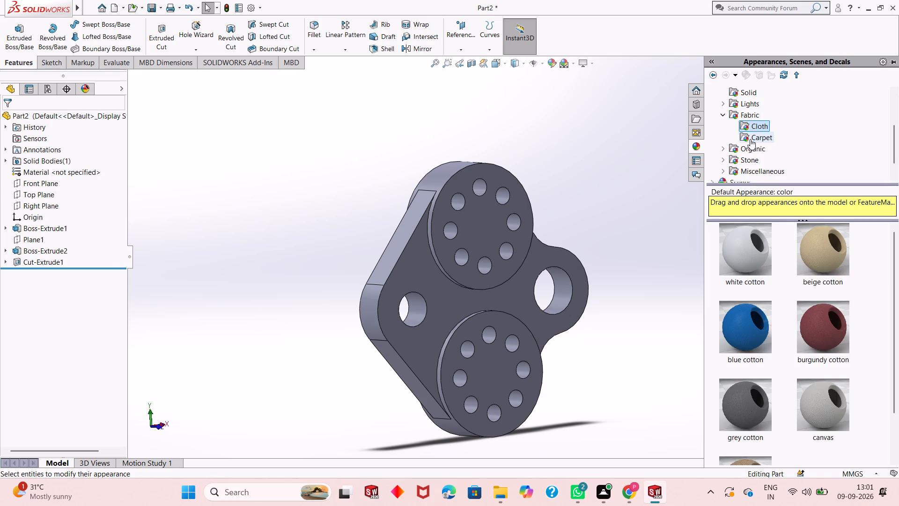
left_click(751, 140)
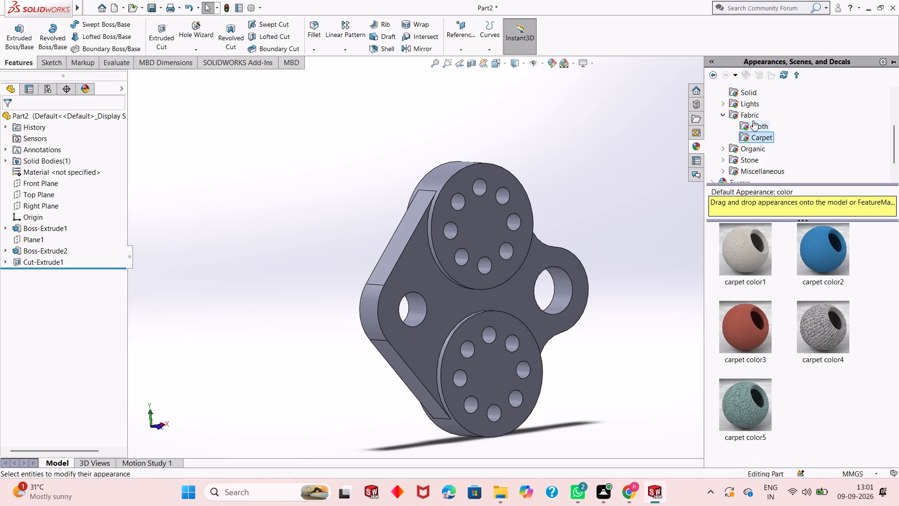
left_click(753, 120)
scroll(785, 297, "down", 1)
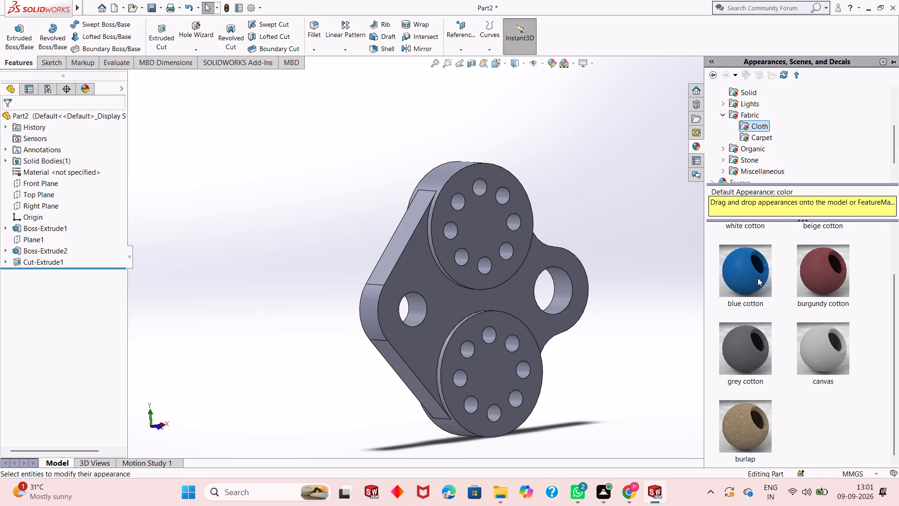
left_click(722, 114)
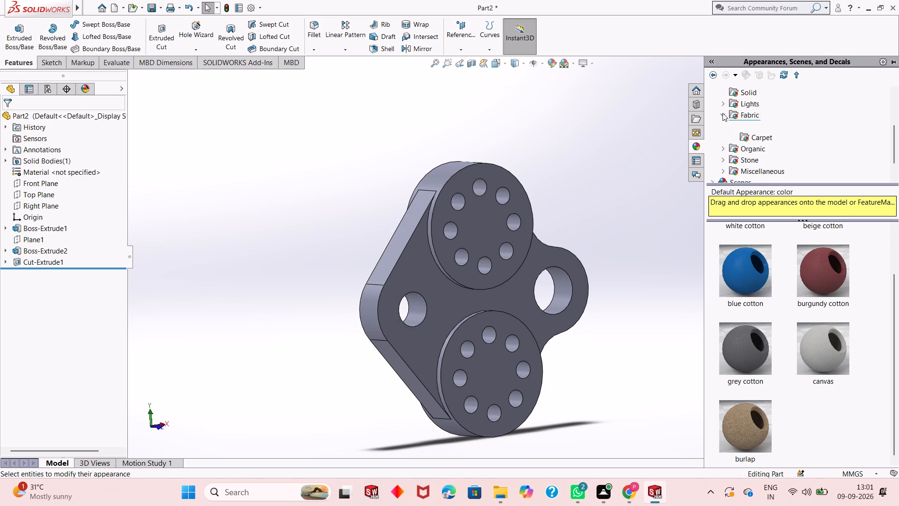
Examine the organic appearances, from wood, water and gemstones through to sky, liquid and miscellaneous.
left_click(722, 123)
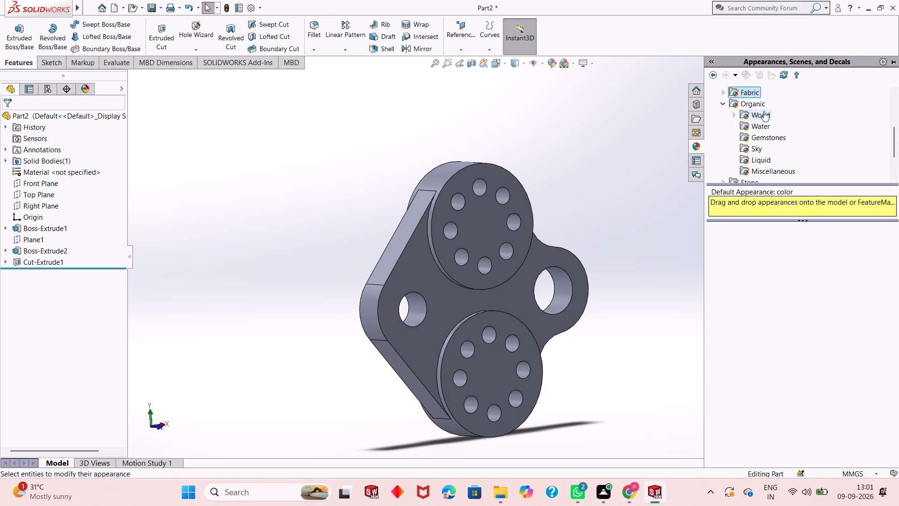
left_click(764, 111)
left_click(759, 102)
left_click(759, 119)
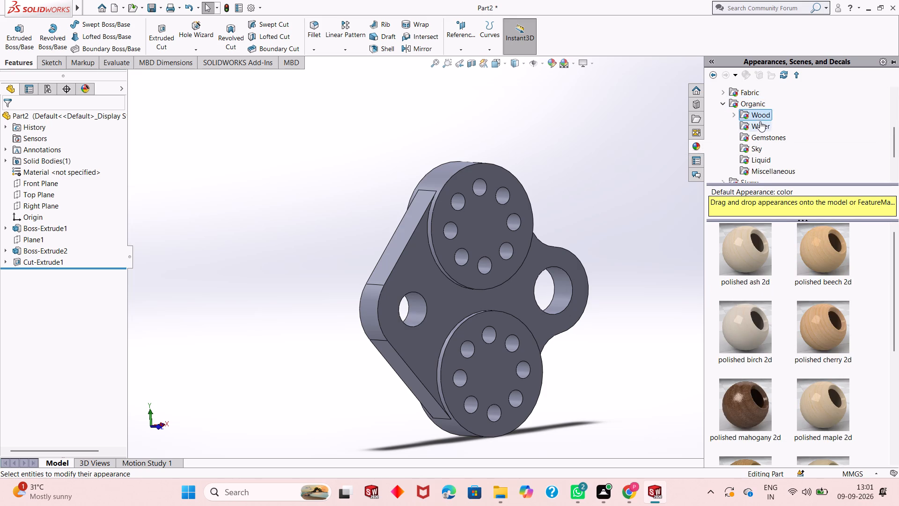
left_click(760, 124)
left_click(755, 136)
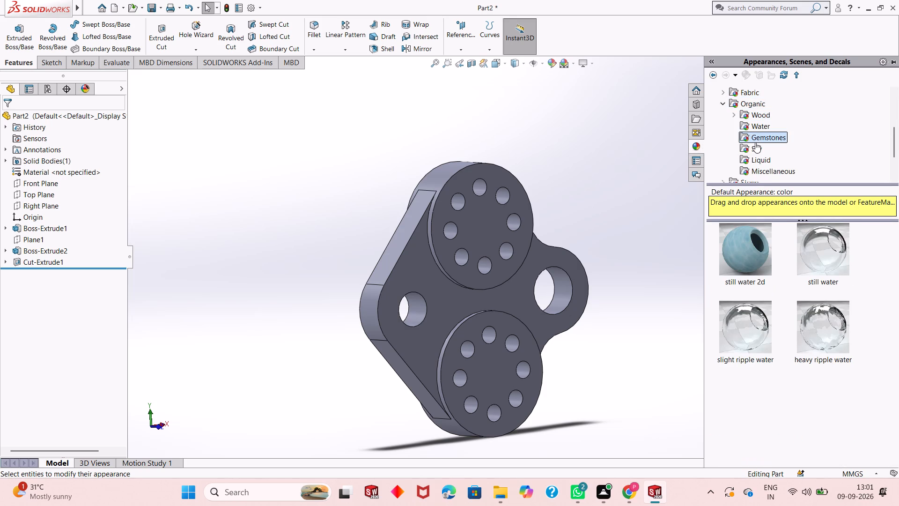
left_click(755, 143)
left_click(755, 156)
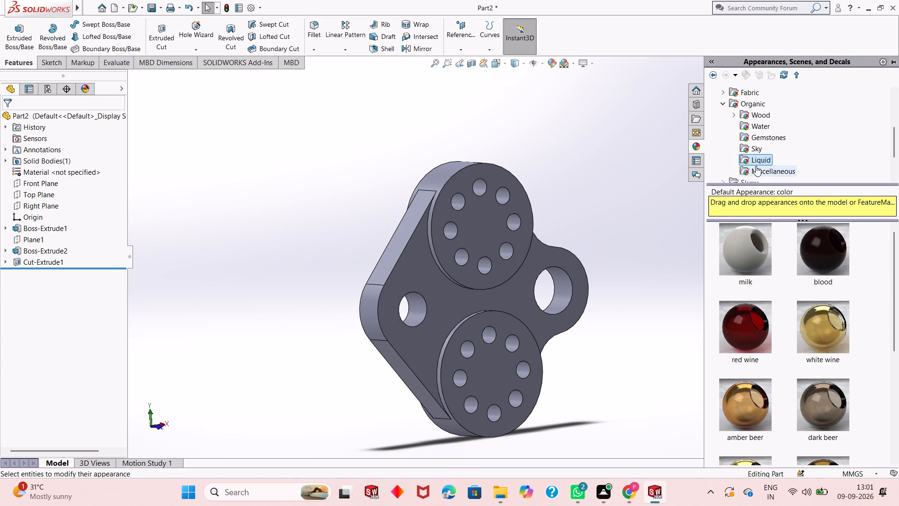
left_click(756, 166)
Examine the organic wood appearances by species, including ash, beech, birch and cherry.
left_click(736, 115)
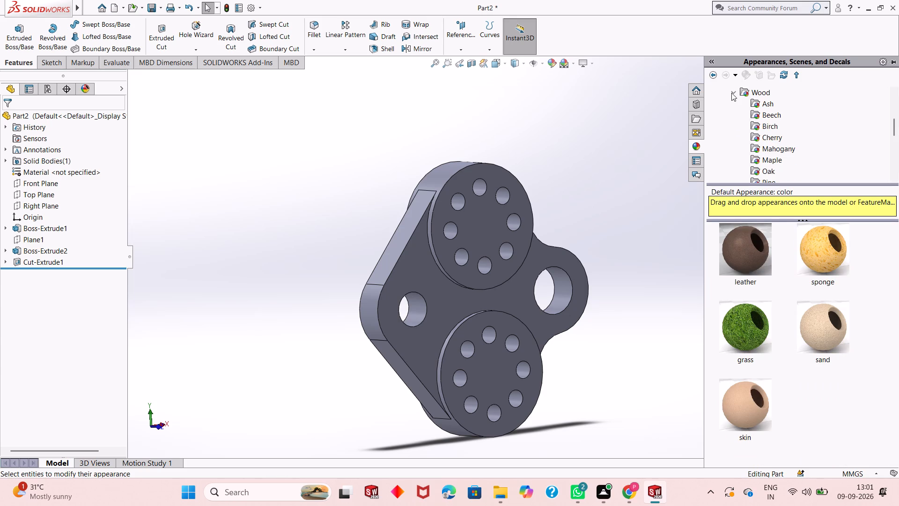
left_click(731, 93)
left_click(731, 93)
left_click(763, 108)
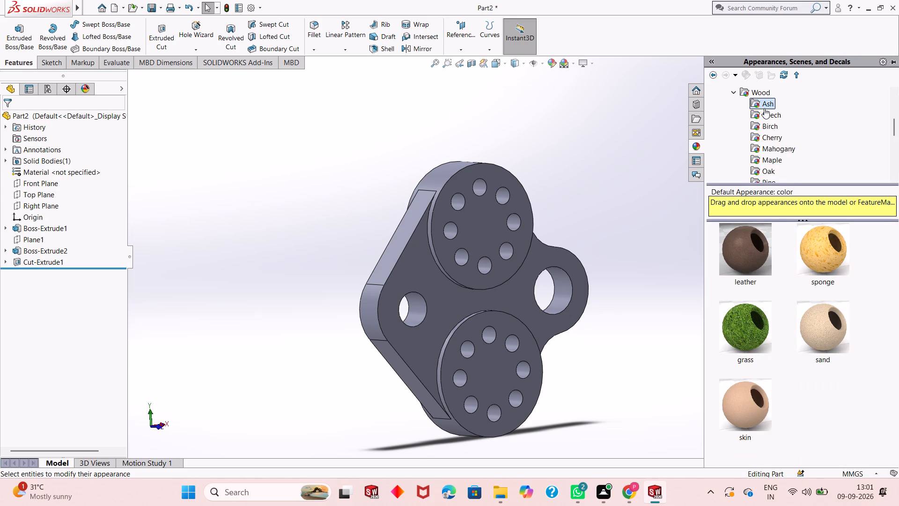
left_click(763, 117)
left_click(763, 131)
left_click(764, 140)
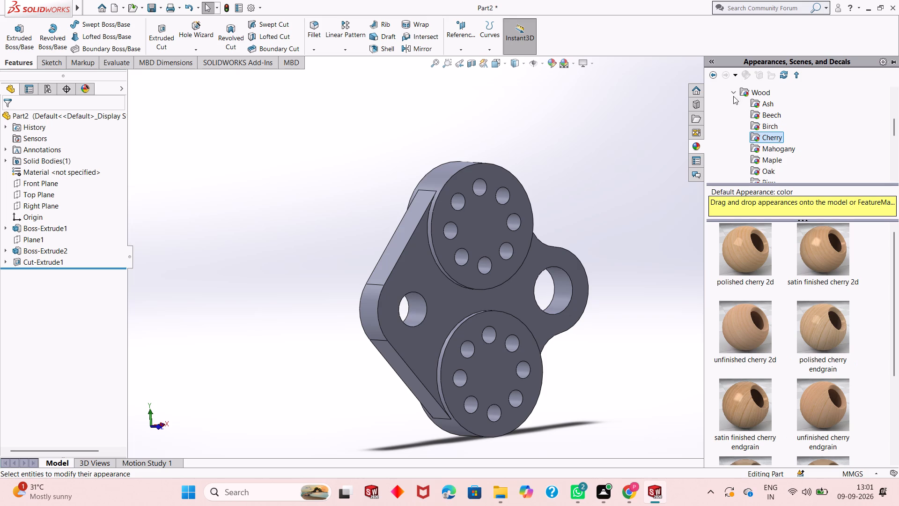
left_click(732, 92)
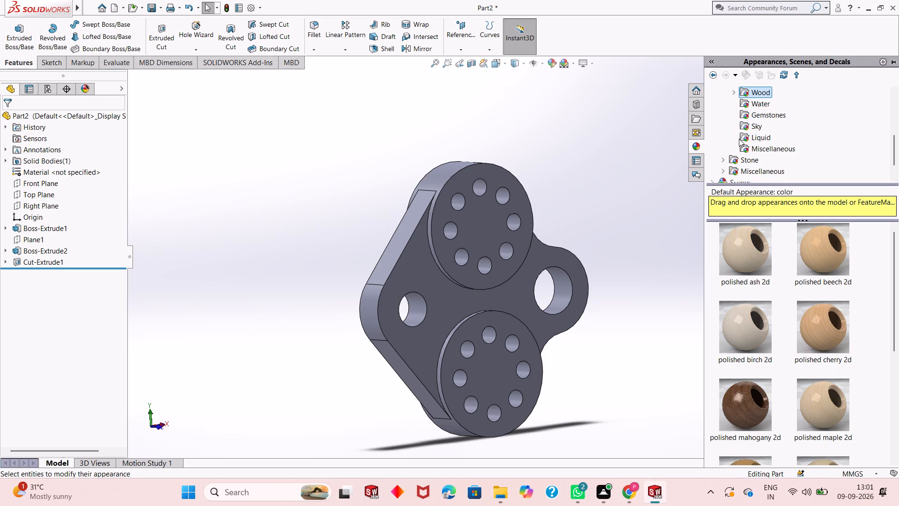
scroll(732, 128, "up", 1)
left_click(730, 126)
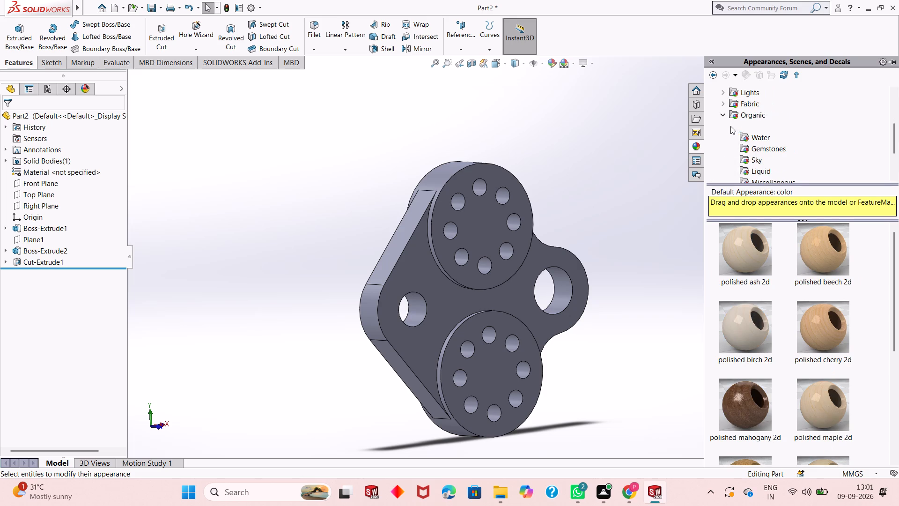
left_click(737, 90)
scroll(737, 108, "up", 2)
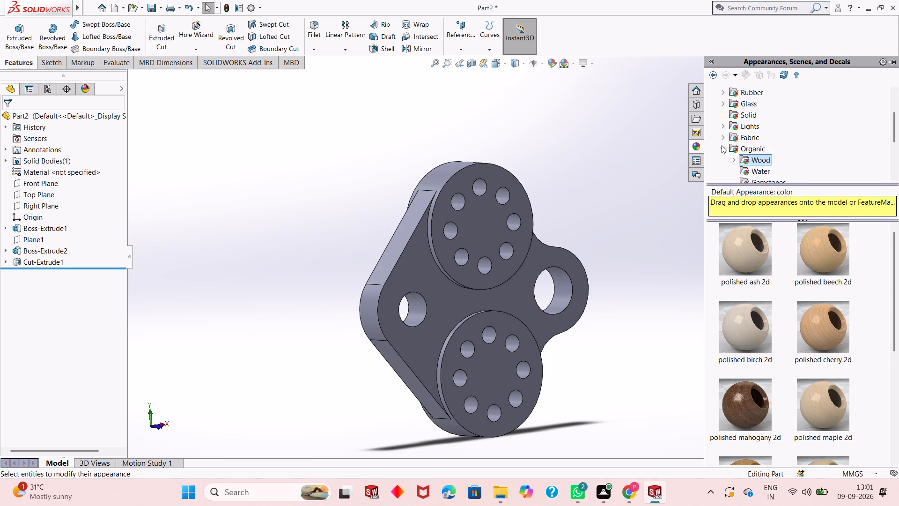
left_click(722, 147)
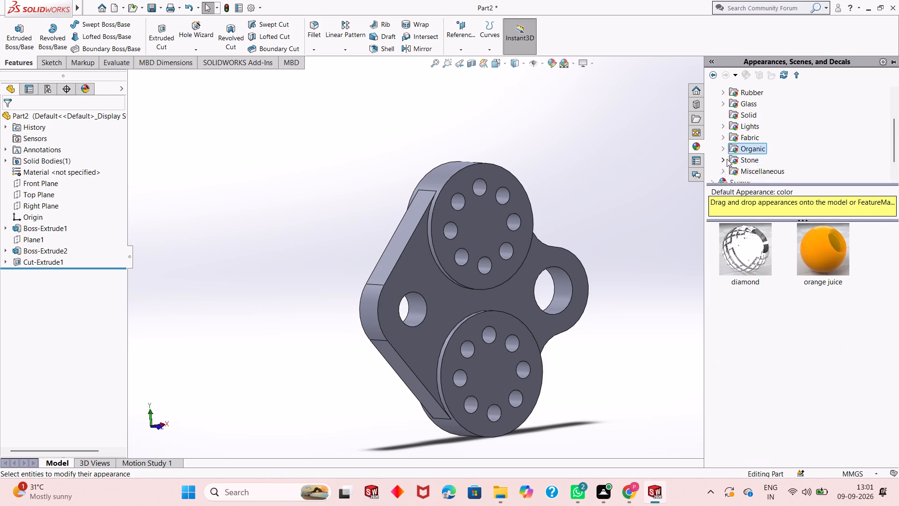
Examine the stone appearances in the paving, stoneware, brick and architectural groups.
left_click(726, 159)
left_click(746, 127)
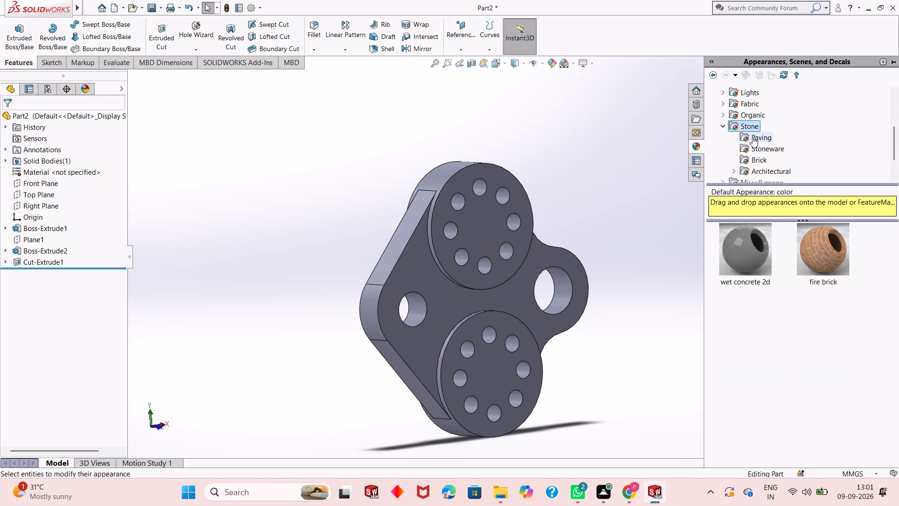
left_click(752, 137)
left_click(758, 148)
left_click(758, 154)
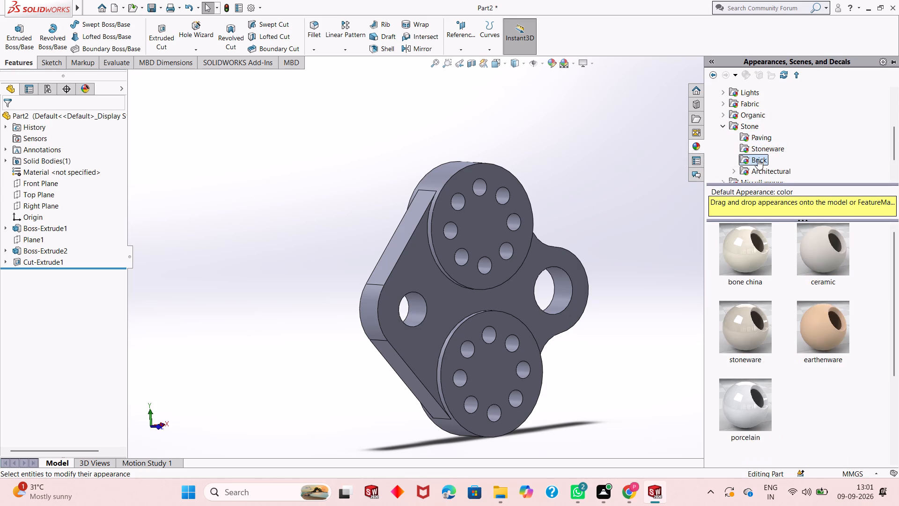
left_click(758, 168)
scroll(750, 148, "down", 1)
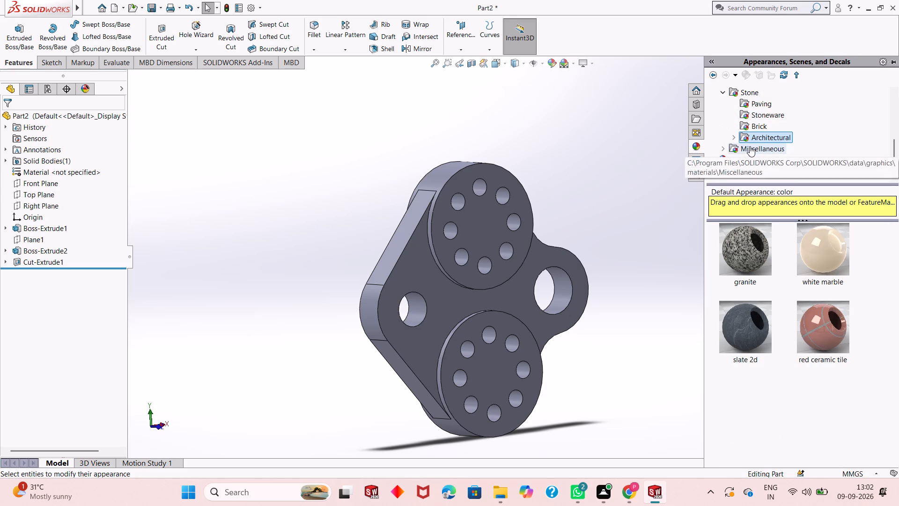
left_click(721, 90)
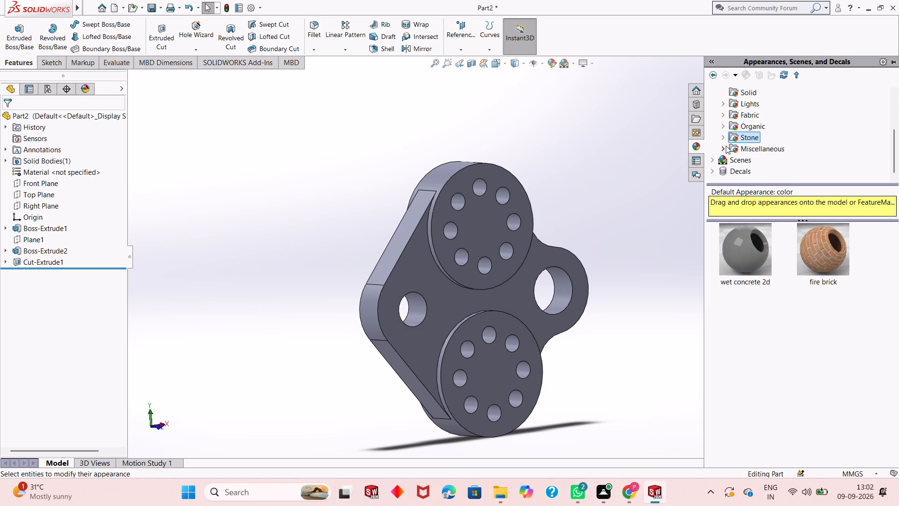
Examine the miscellaneous appearances, including the 3D Textures, Studio Materials, Pattern and RealView Only groups.
left_click(742, 147)
left_click(720, 149)
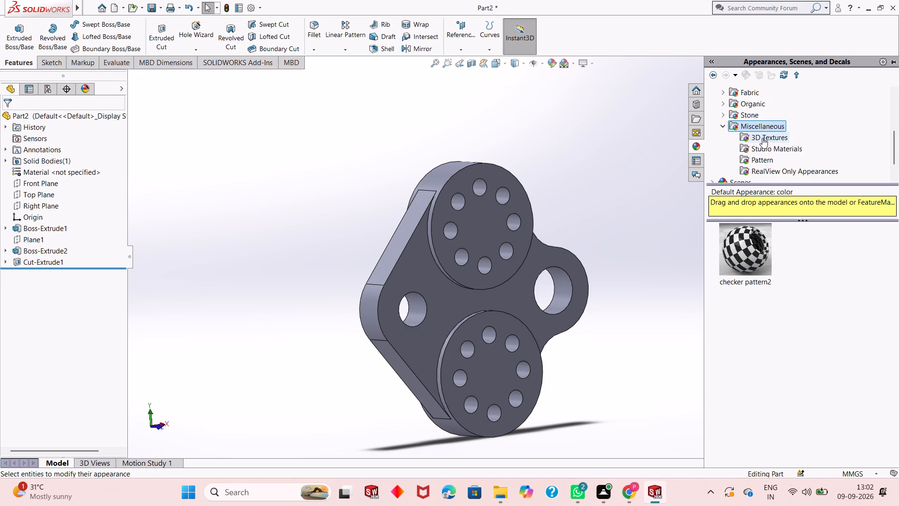
left_click(763, 136)
left_click(767, 152)
left_click(768, 150)
left_click(769, 150)
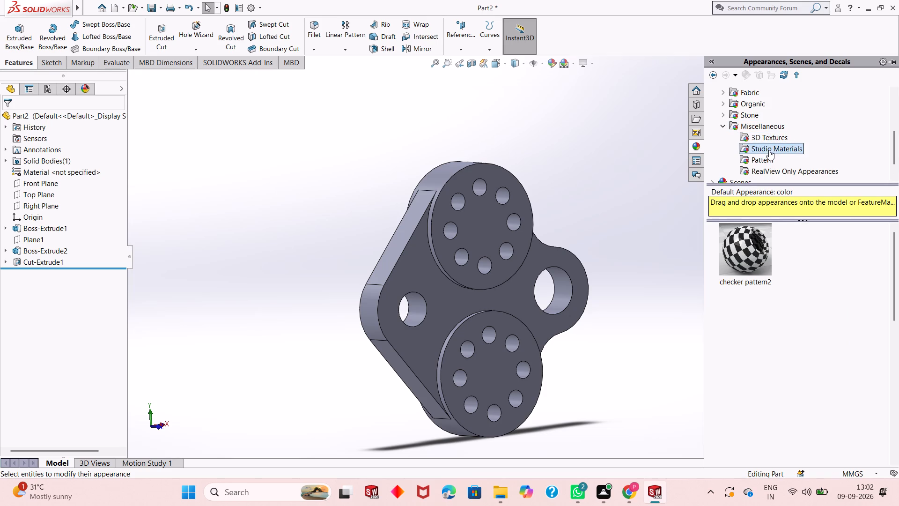
left_click(767, 156)
left_click(768, 173)
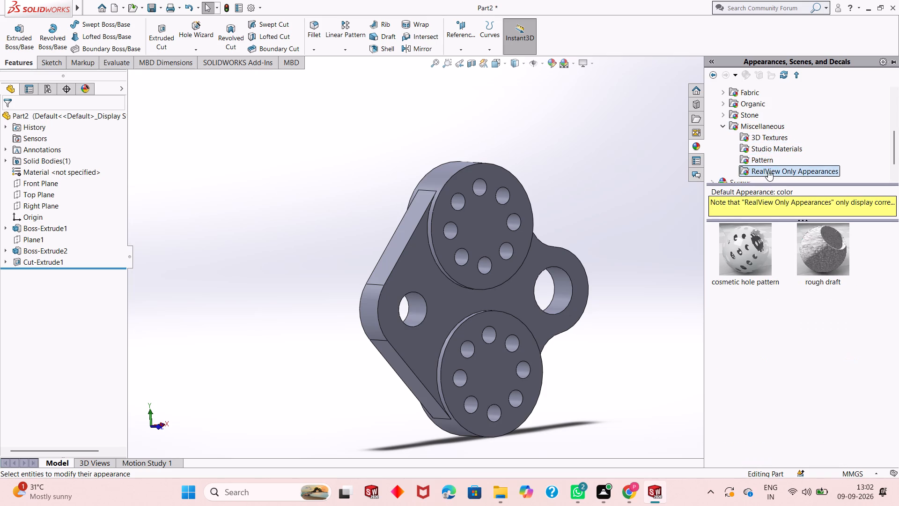
scroll(761, 152, "down", 1)
scroll(761, 152, "up", 3)
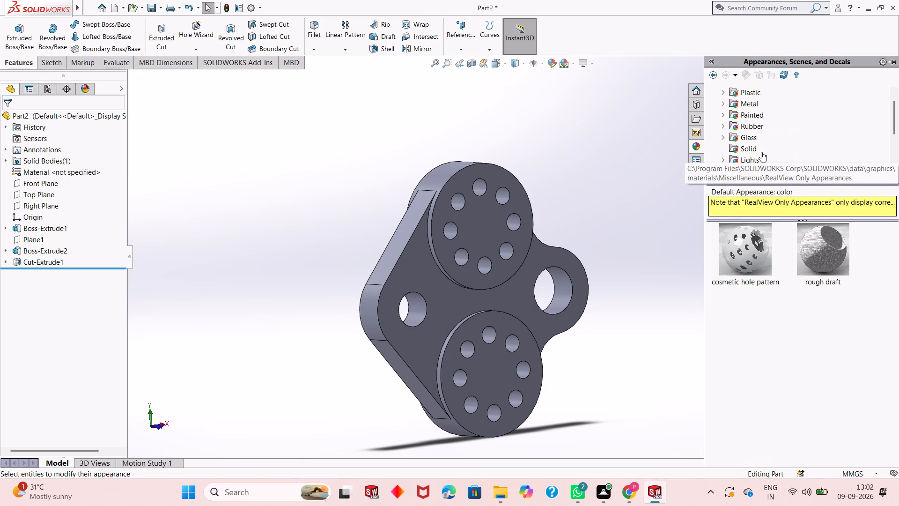
scroll(761, 152, "down", 5)
left_click(729, 104)
Apply the Blue appearance from the Solid group to the whole body of the plate.
scroll(729, 104, "up", 4)
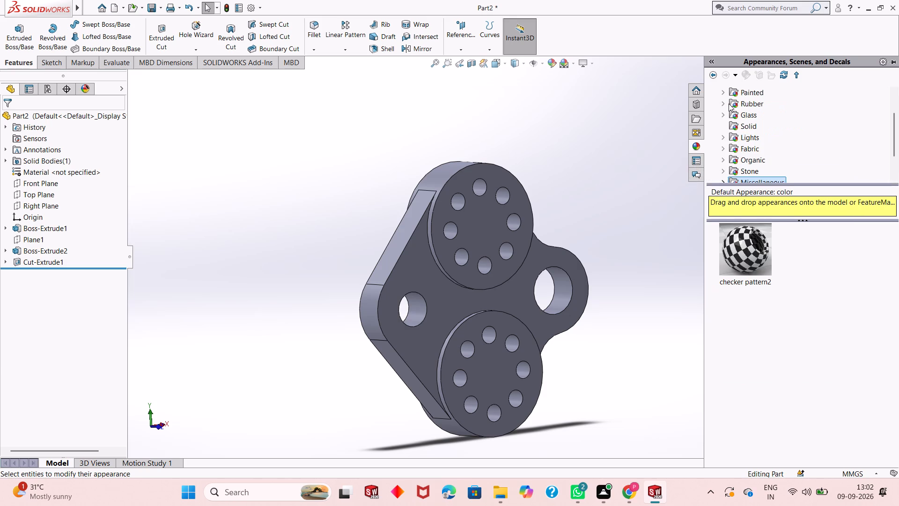
scroll(729, 104, "up", 2)
scroll(729, 104, "down", 3)
scroll(729, 104, "up", 2)
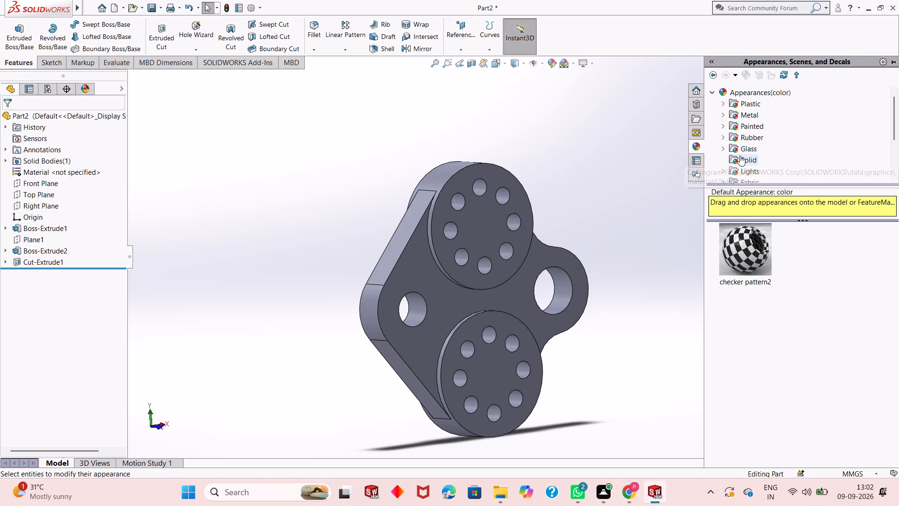
left_click(740, 156)
scroll(752, 150, "down", 1)
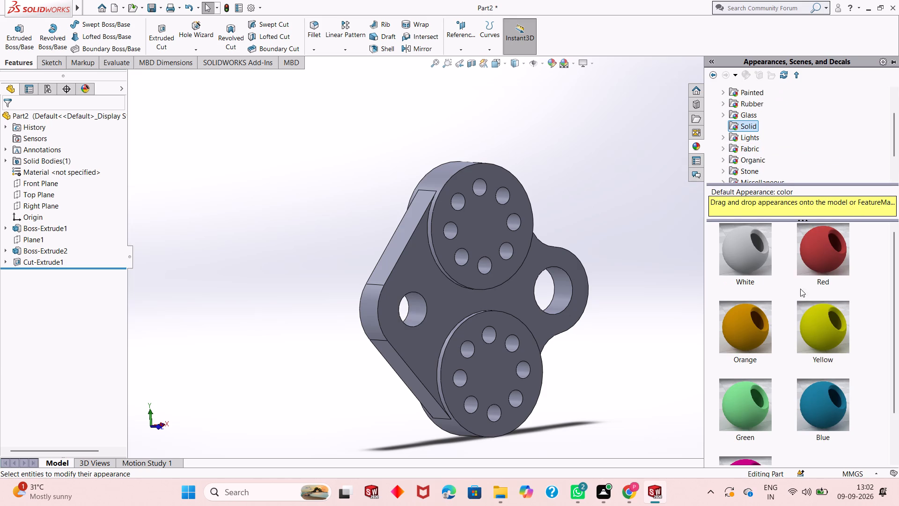
left_click_drag(823, 399, 444, 291)
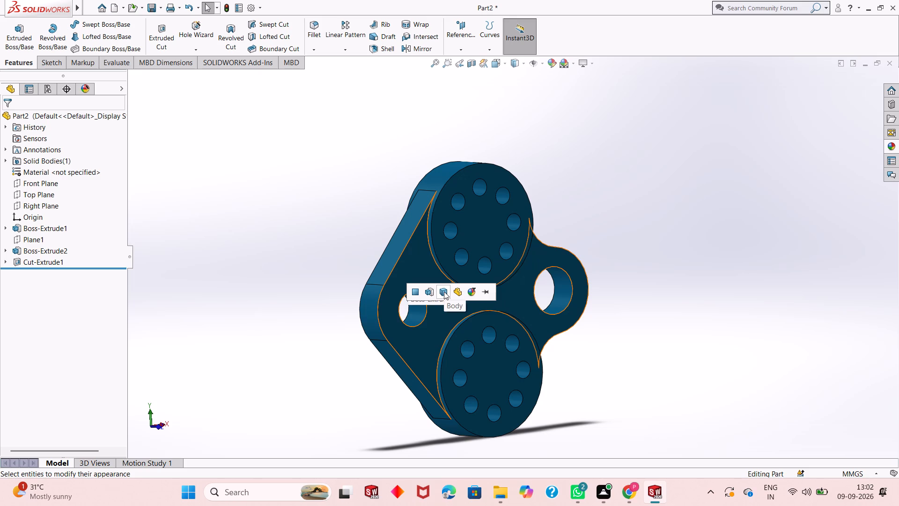
left_click(444, 291)
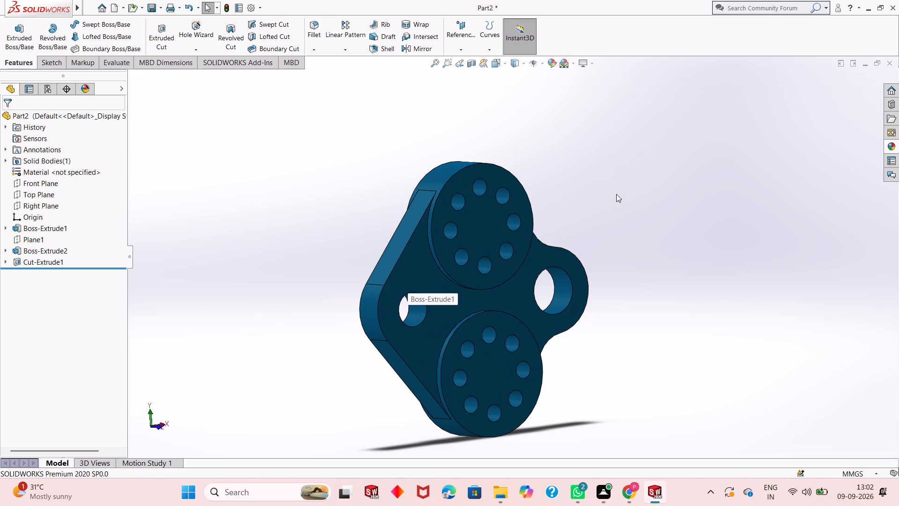
Reopen the appearance library and examine the plastic appearances.
left_click(892, 147)
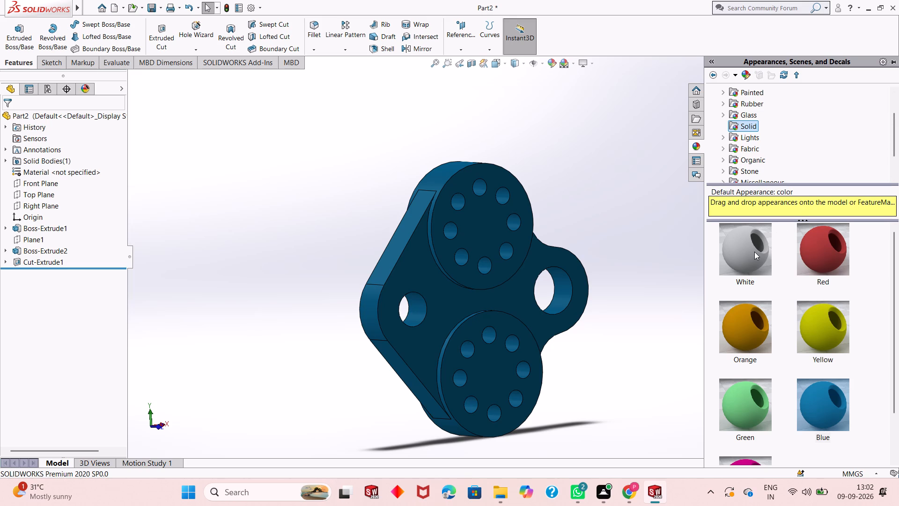
scroll(750, 109, "up", 2)
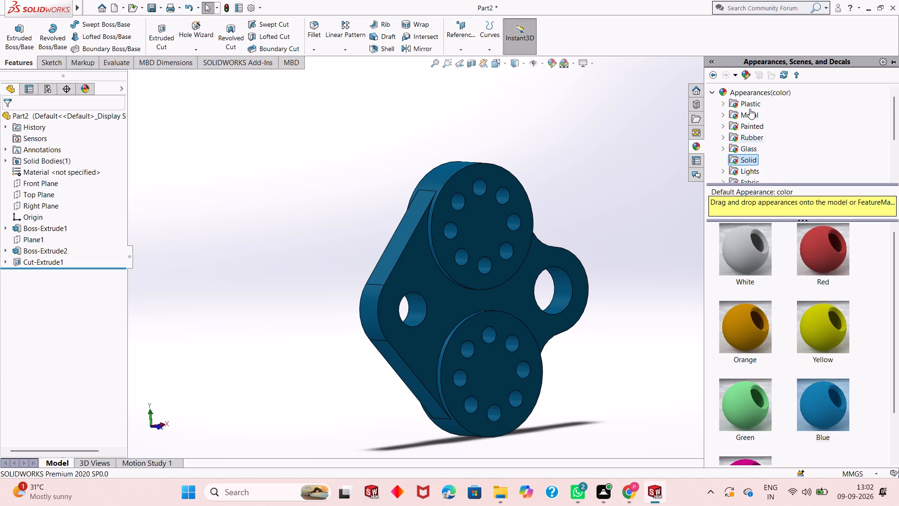
left_click(750, 109)
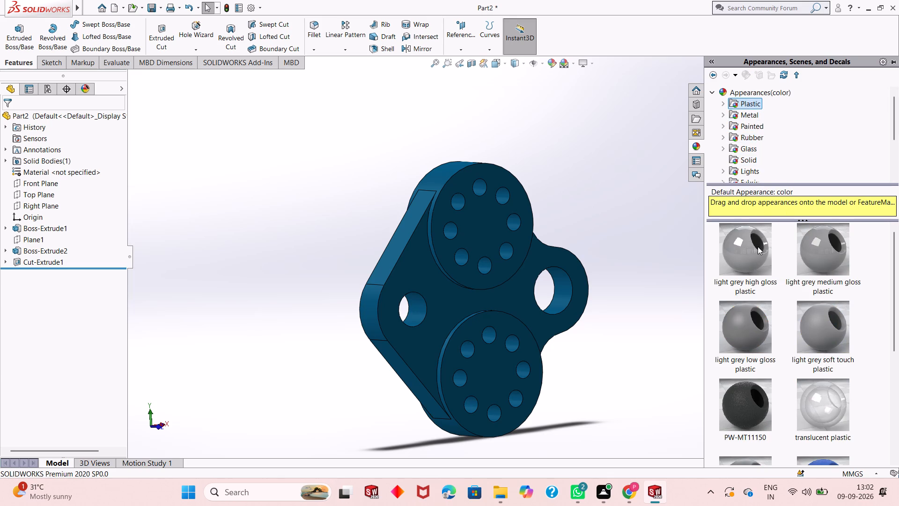
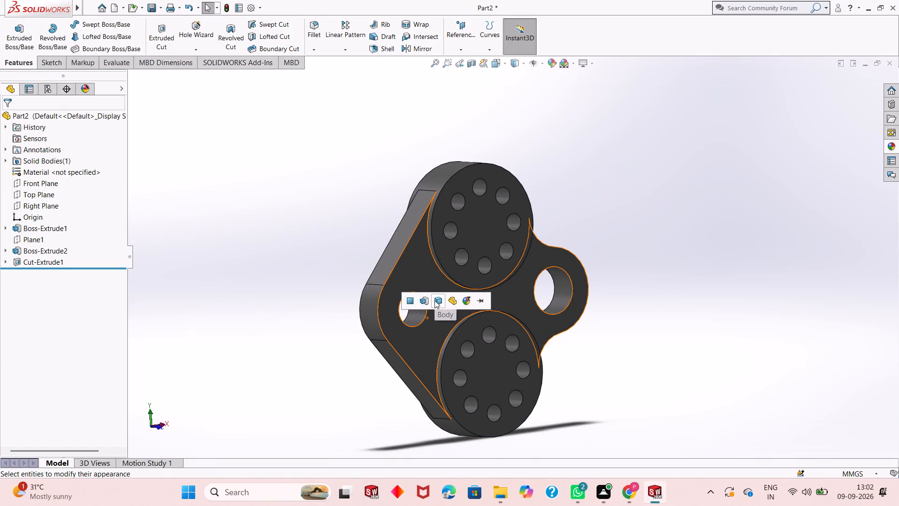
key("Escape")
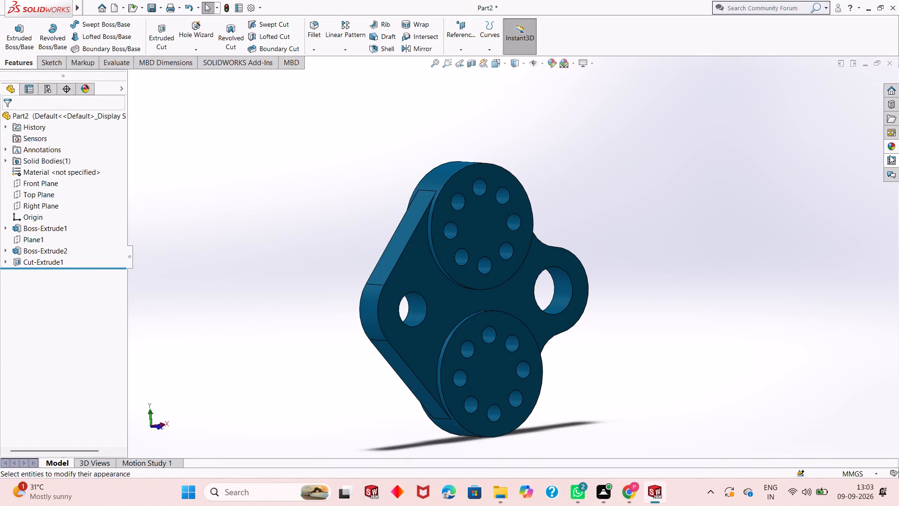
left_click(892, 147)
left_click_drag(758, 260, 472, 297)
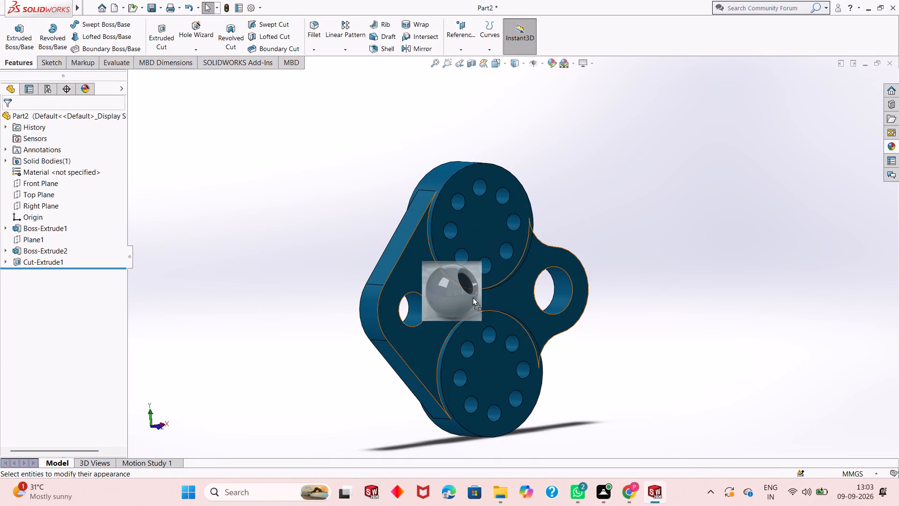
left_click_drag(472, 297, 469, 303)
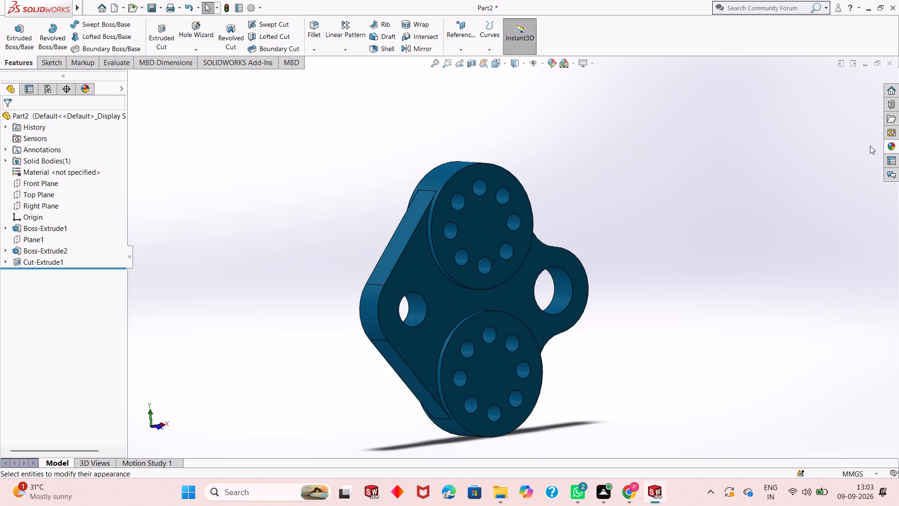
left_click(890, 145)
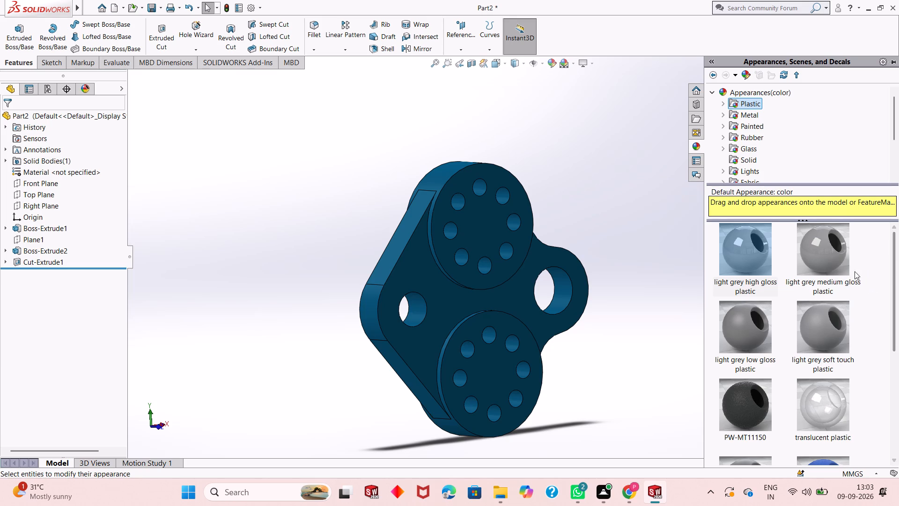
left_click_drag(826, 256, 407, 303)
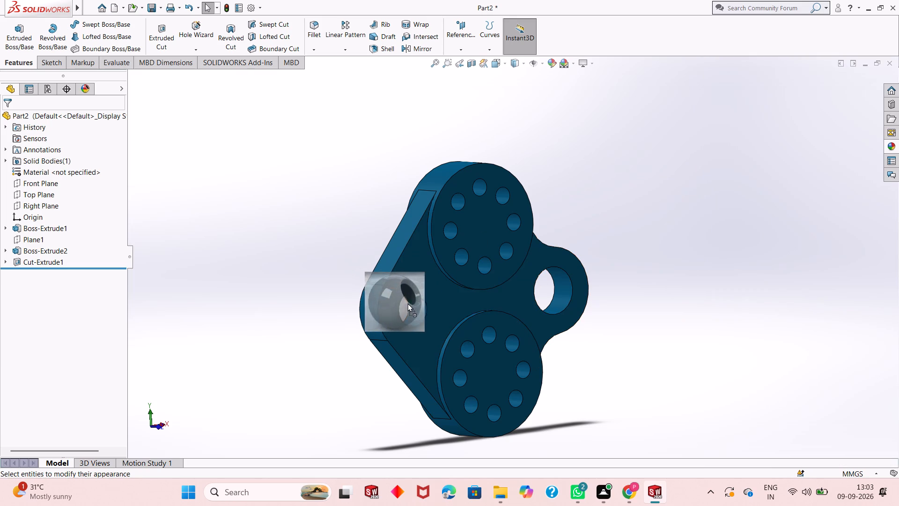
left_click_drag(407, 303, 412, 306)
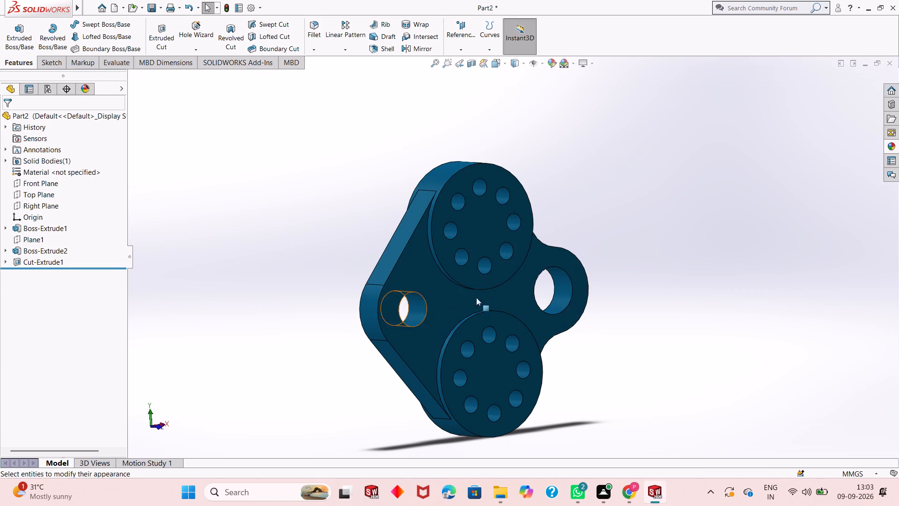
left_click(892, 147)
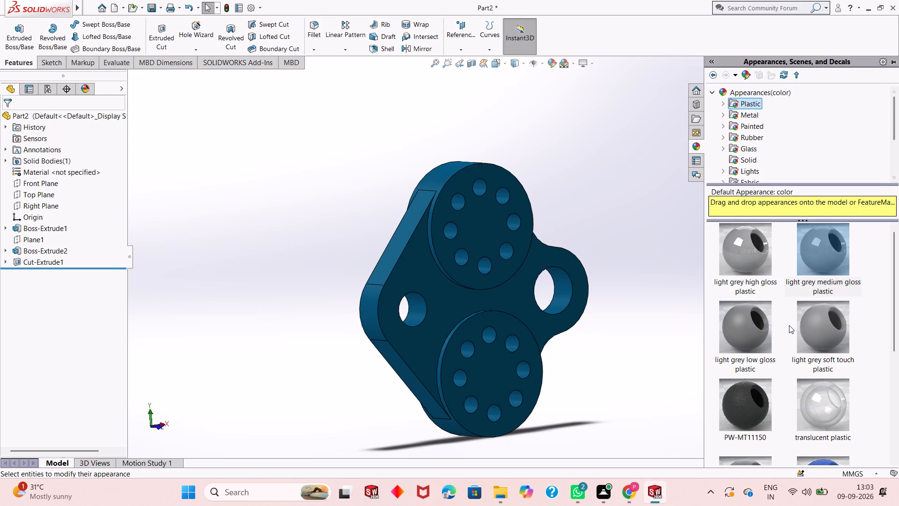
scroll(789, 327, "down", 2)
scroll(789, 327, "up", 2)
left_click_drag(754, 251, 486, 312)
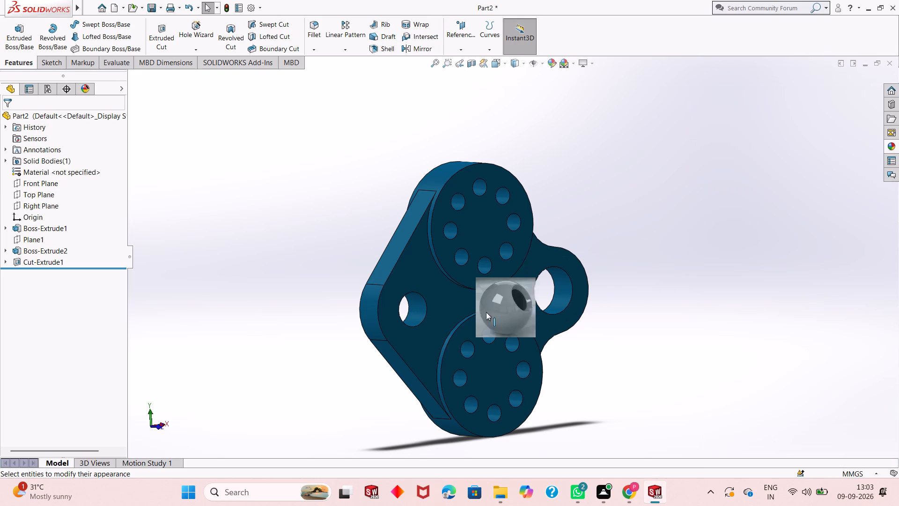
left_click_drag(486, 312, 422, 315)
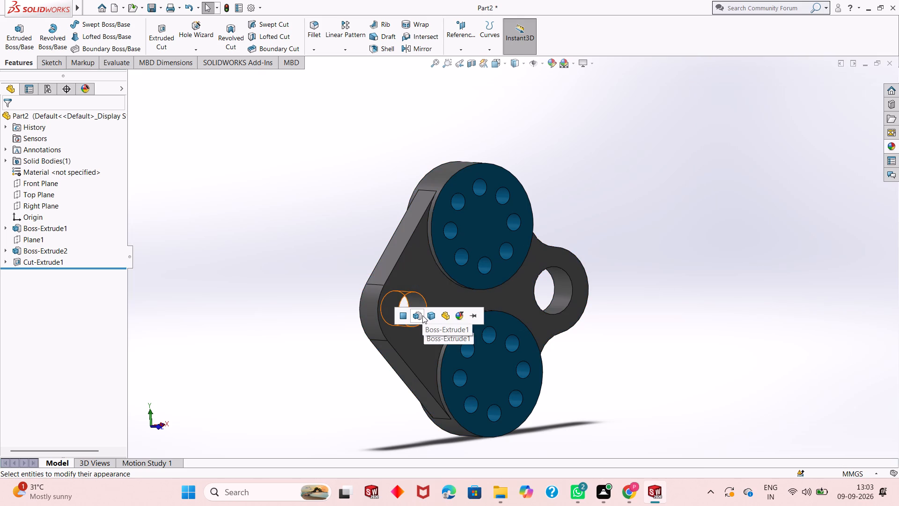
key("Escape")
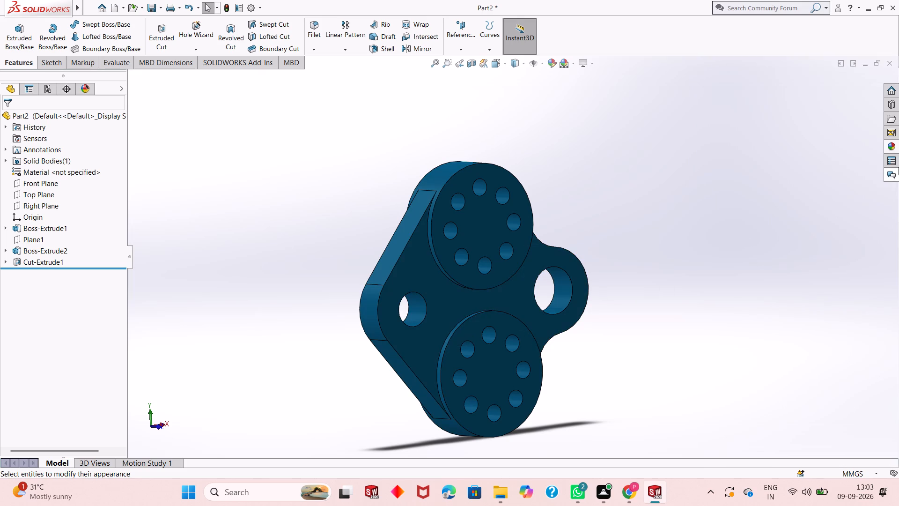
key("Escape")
Apply the chromium plate appearance from the Metal group to only the inner face of the plate's smaller hole.
left_click(898, 145)
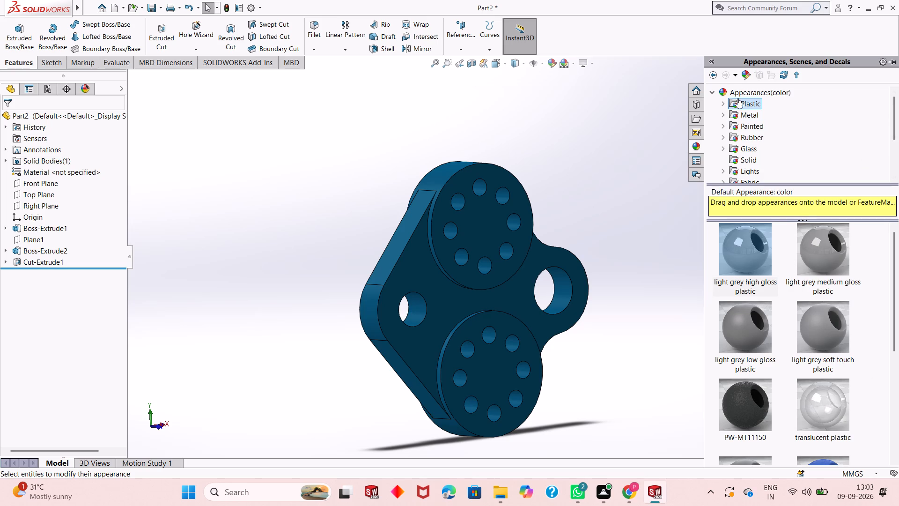
left_click(744, 116)
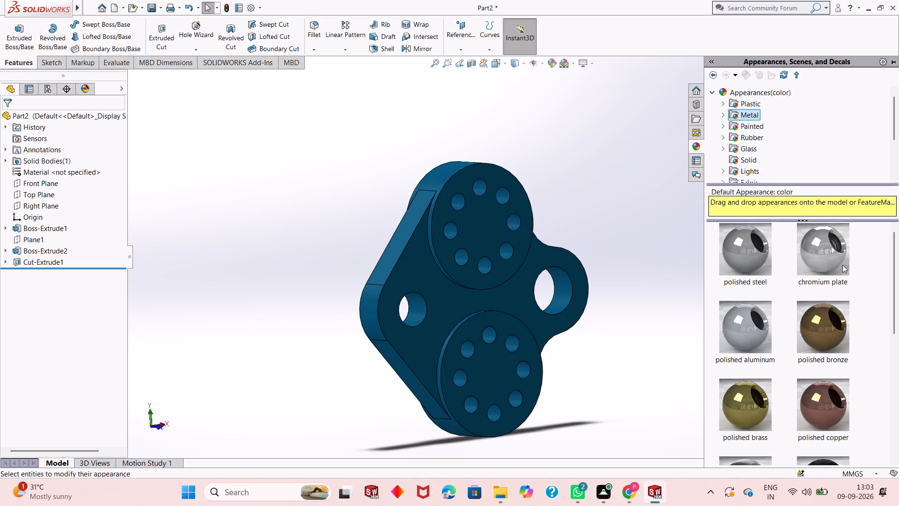
left_click_drag(832, 253, 424, 299)
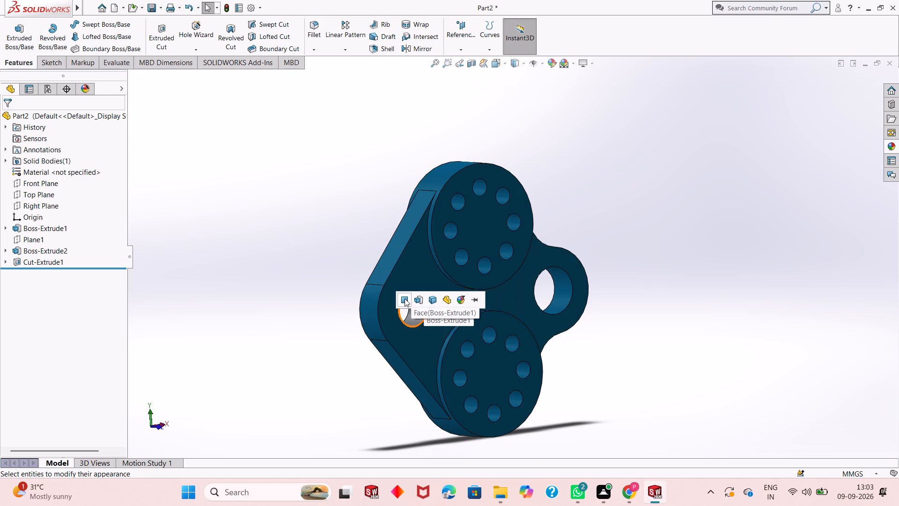
left_click(405, 299)
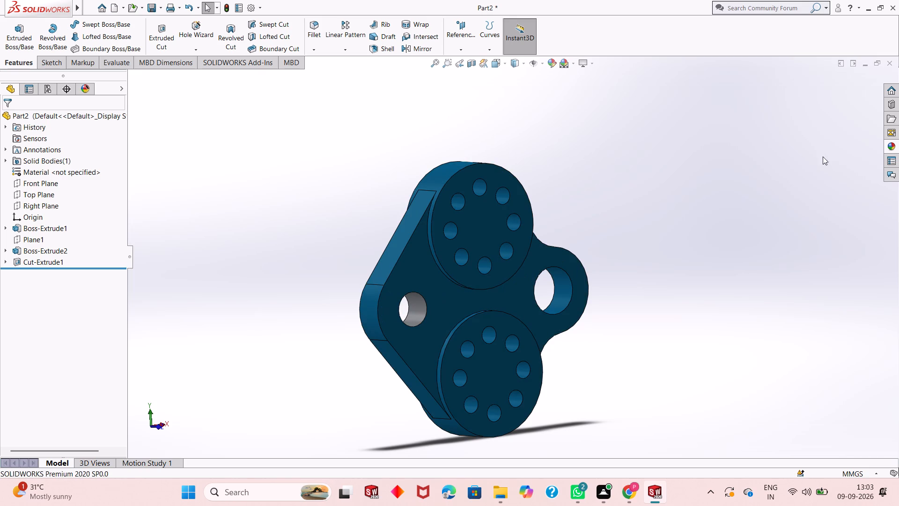
Apply the chromium plate appearance to only the inner face of the plate's larger hole in the rounded lug.
left_click(890, 146)
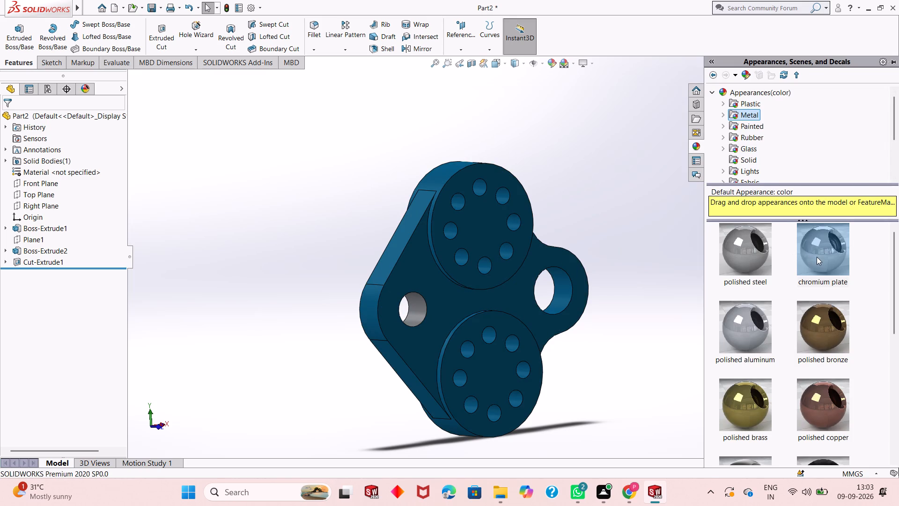
left_click_drag(825, 252, 717, 277)
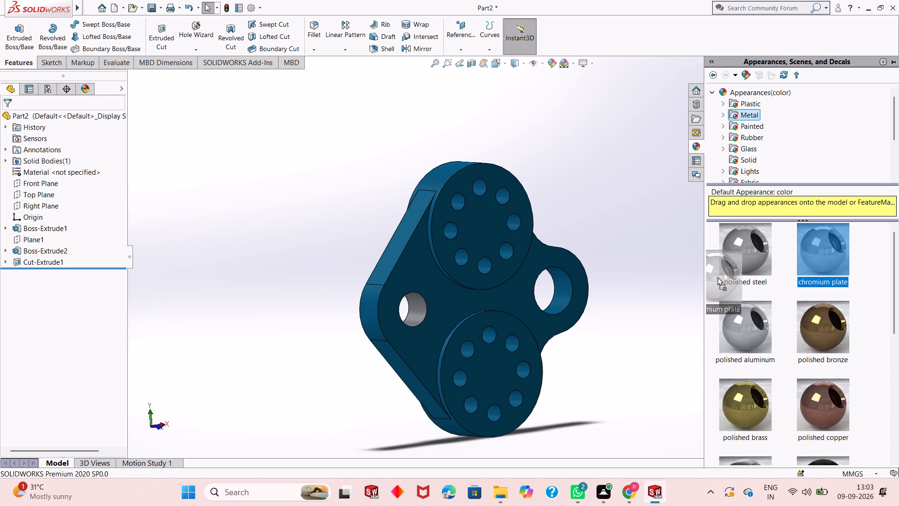
left_click_drag(717, 277, 566, 285)
left_click(565, 285)
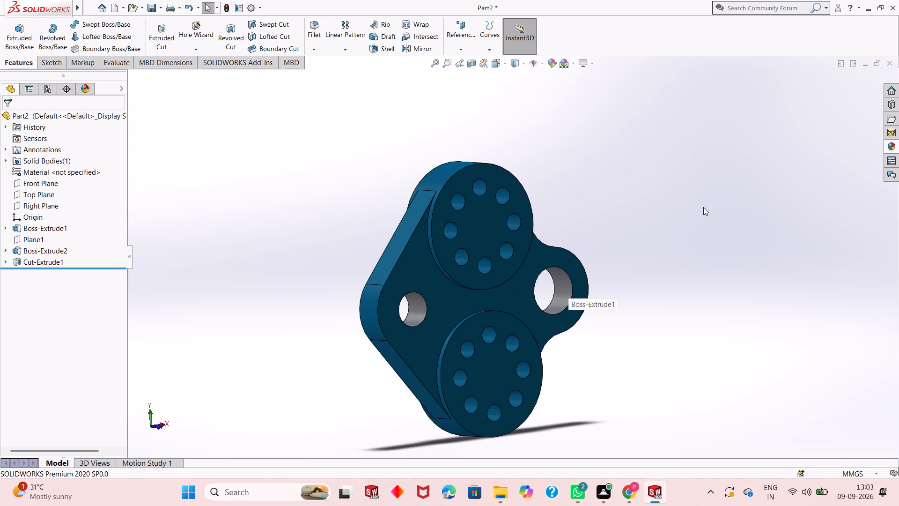
Apply the chromium plate appearance to the Cut-Extrude1 feature, covering the small through holes in both bosses.
left_click(890, 144)
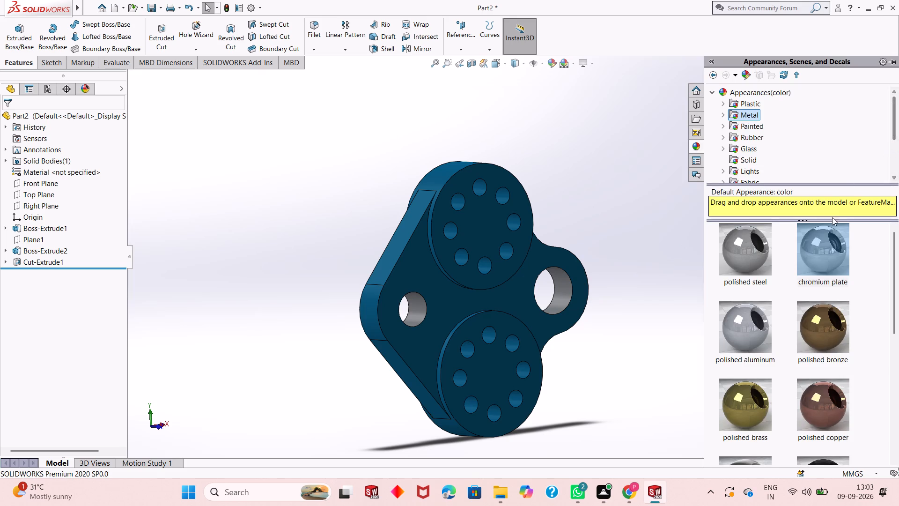
left_click_drag(821, 256, 480, 188)
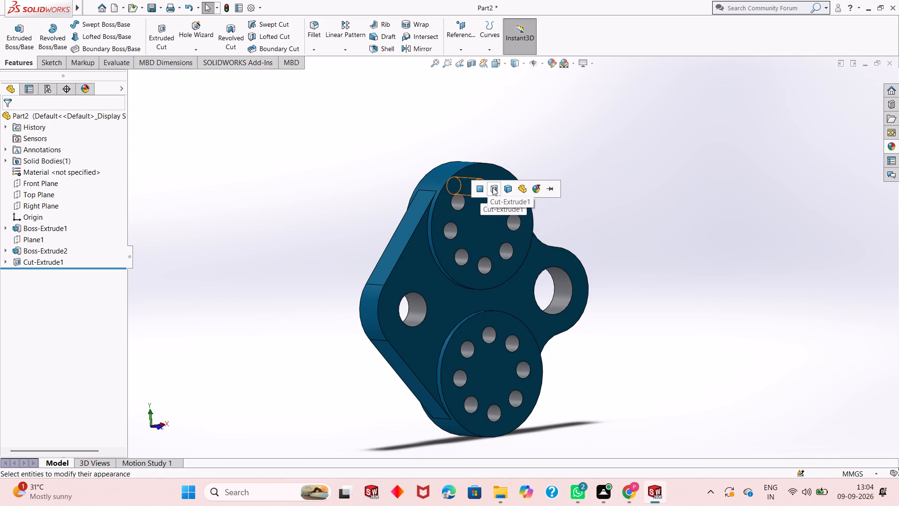
left_click(493, 187)
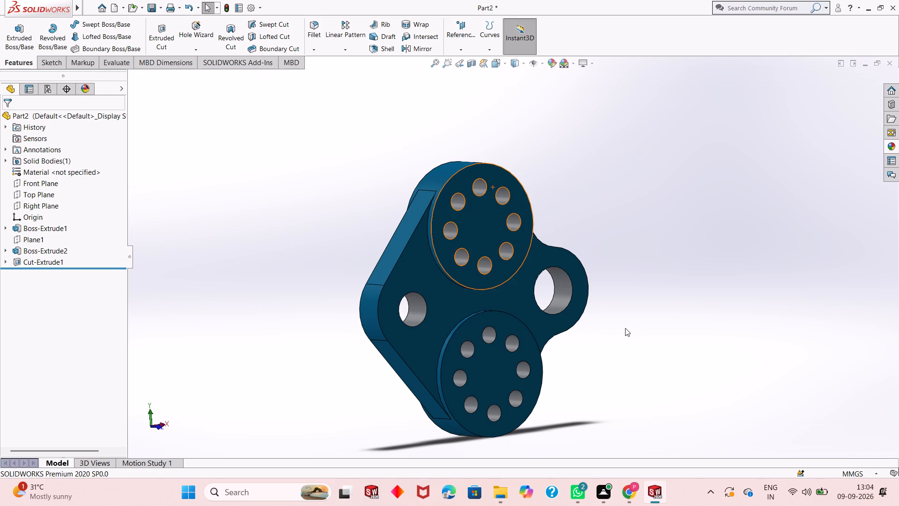
Examine the coloured plate and its chromium-plated holes from several angles.
middle_click_drag(571, 344, 442, 355)
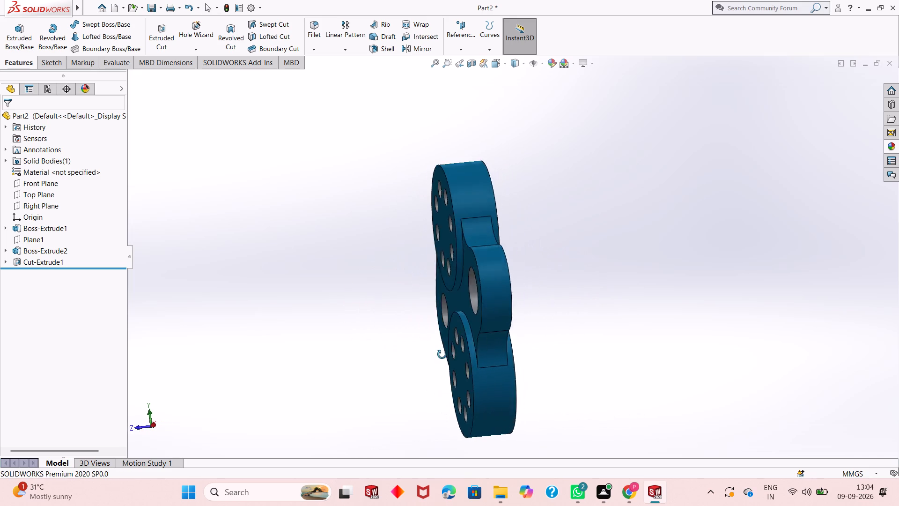
middle_click_drag(442, 355, 549, 382)
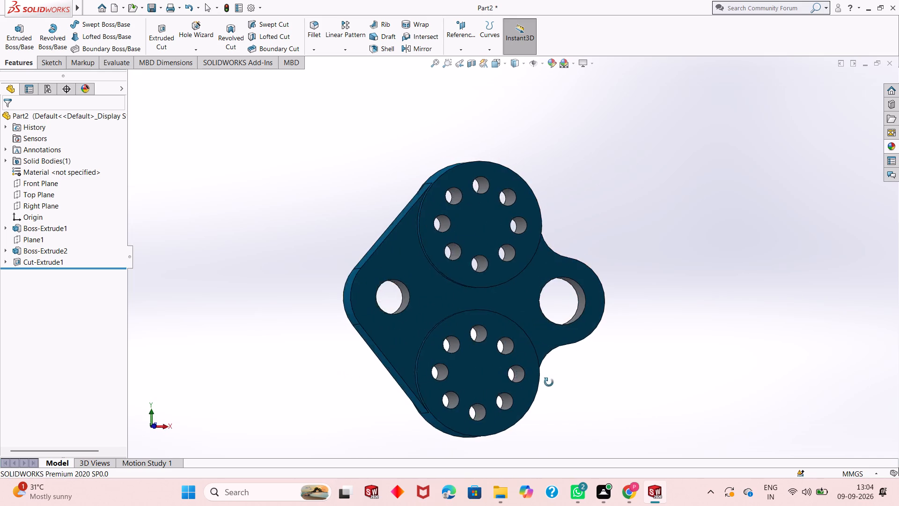
middle_click_drag(549, 382, 567, 395)
scroll(530, 359, "up", 2)
middle_click_drag(586, 348, 521, 365)
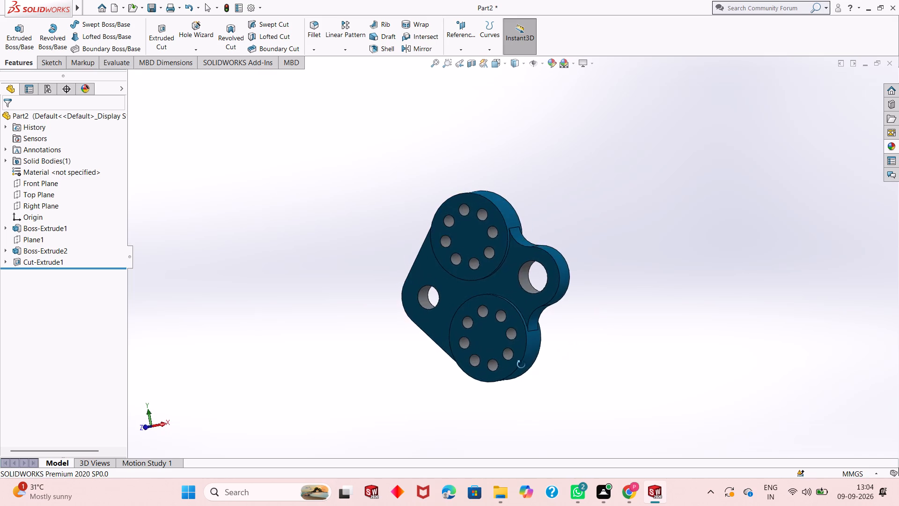
middle_click_drag(521, 365, 581, 384)
scroll(523, 310, "up", 1)
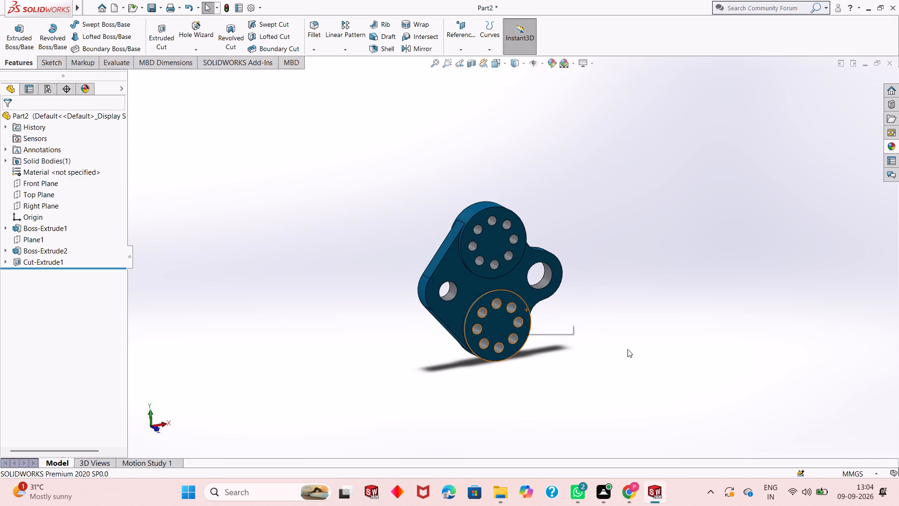
scroll(513, 254, "down", 2)
scroll(504, 288, "up", 1)
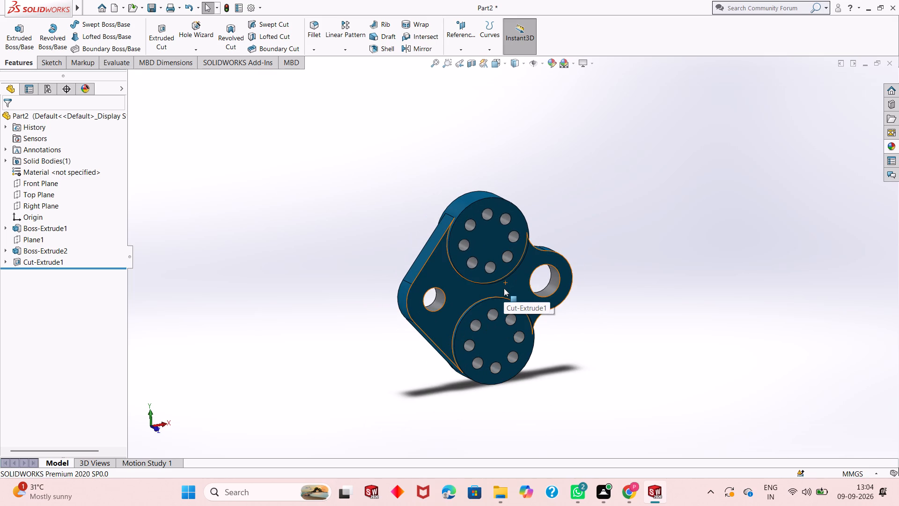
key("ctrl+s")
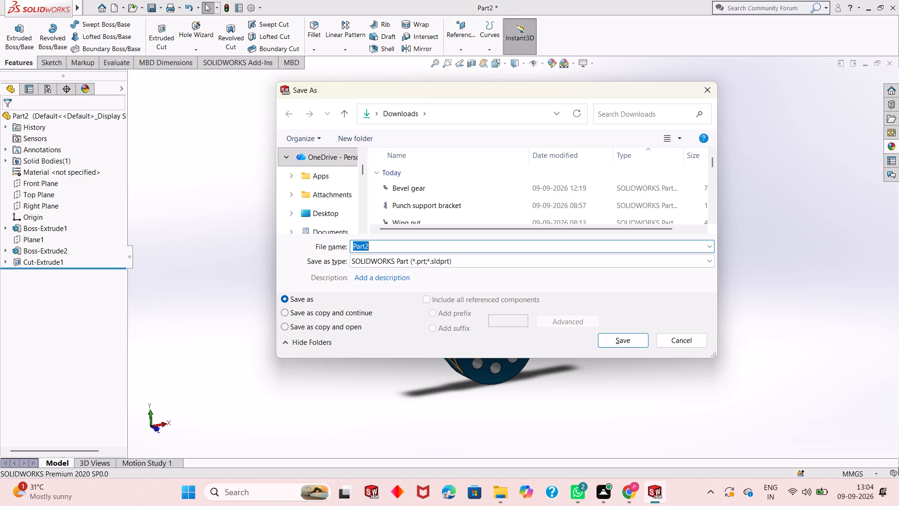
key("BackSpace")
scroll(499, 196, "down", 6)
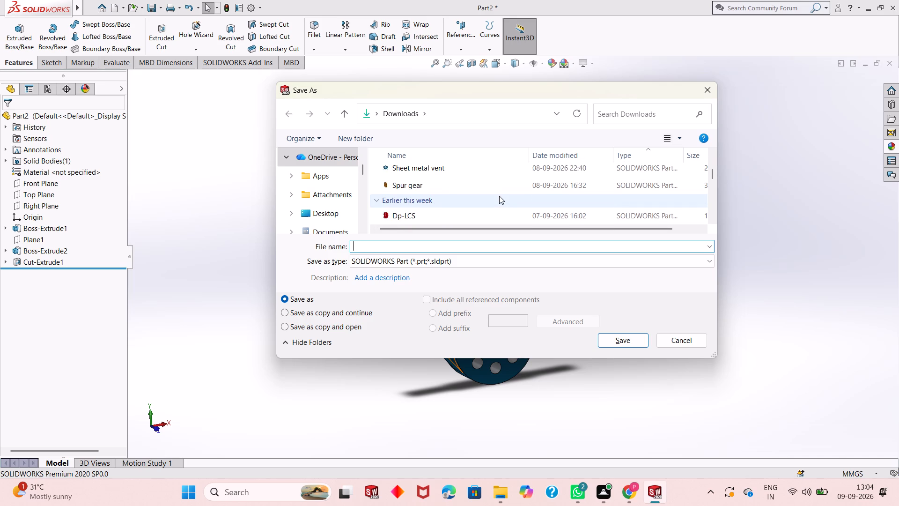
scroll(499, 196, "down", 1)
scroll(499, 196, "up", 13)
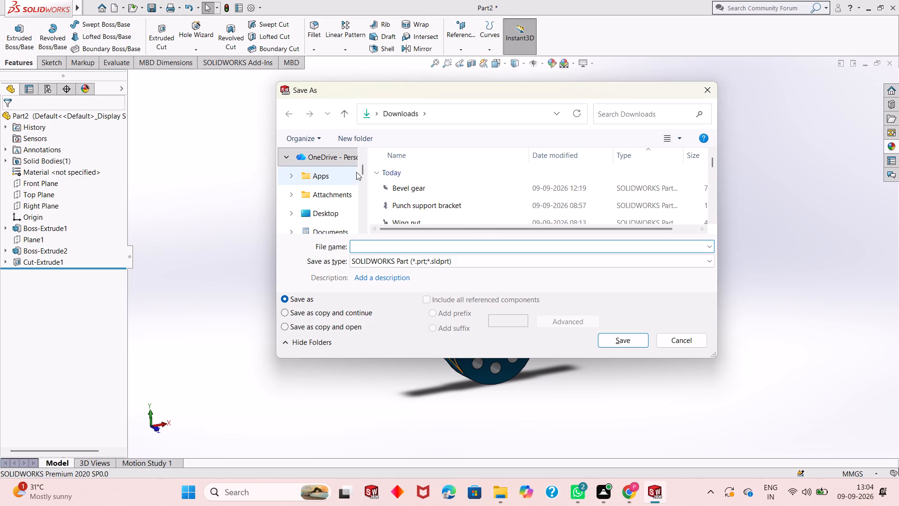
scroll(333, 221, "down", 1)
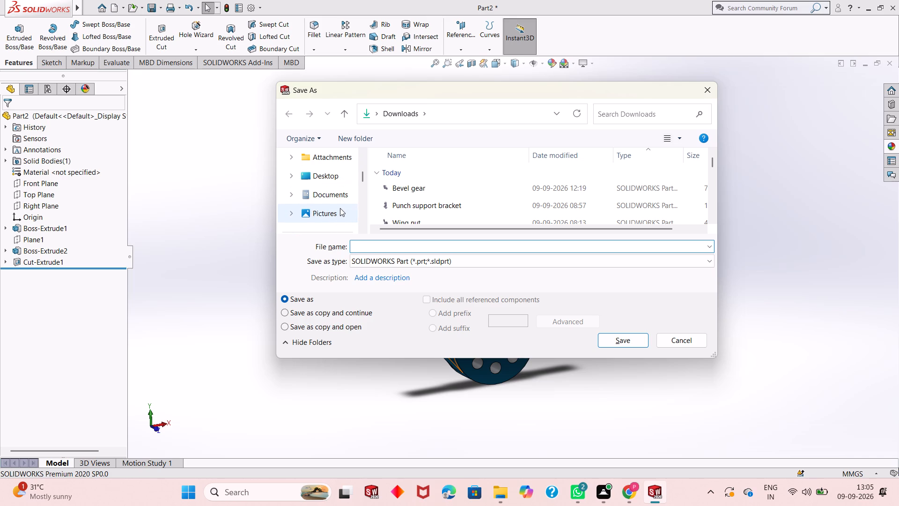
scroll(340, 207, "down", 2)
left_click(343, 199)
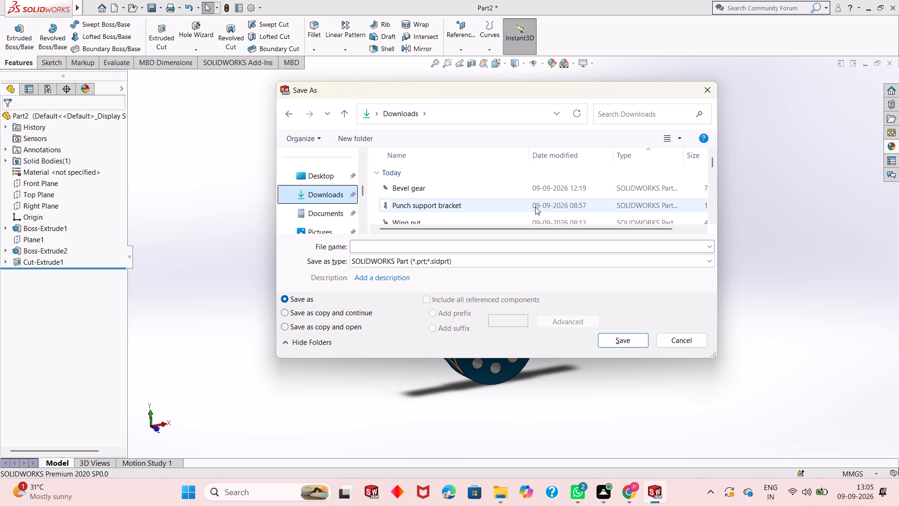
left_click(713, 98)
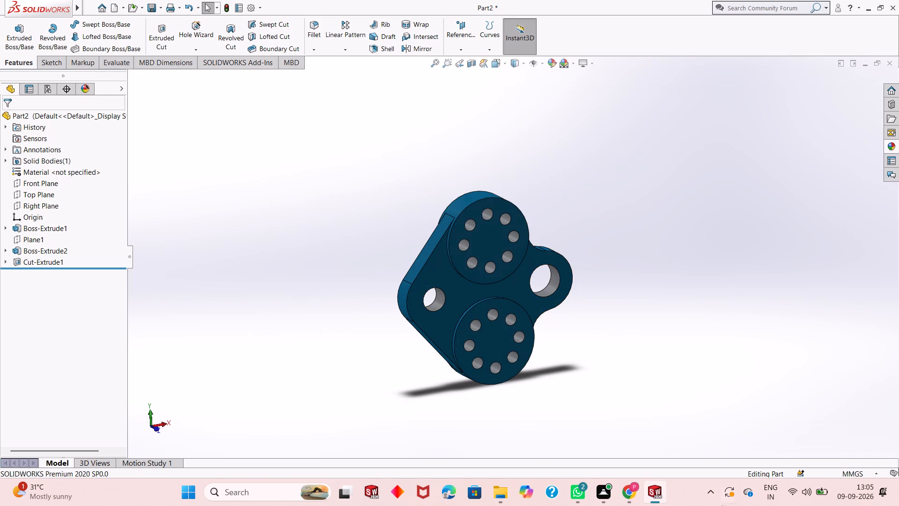
Switch to File Explorer to look through the files in the Downloads folder.
left_click(502, 489)
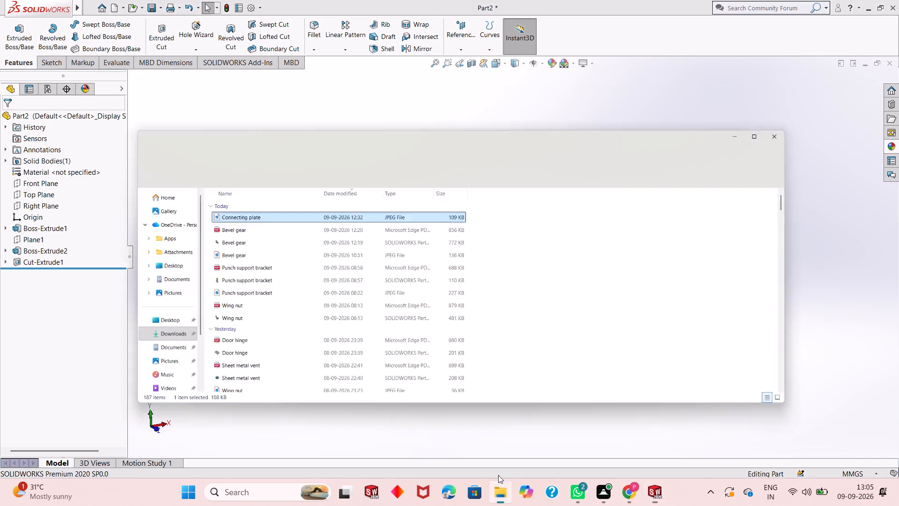
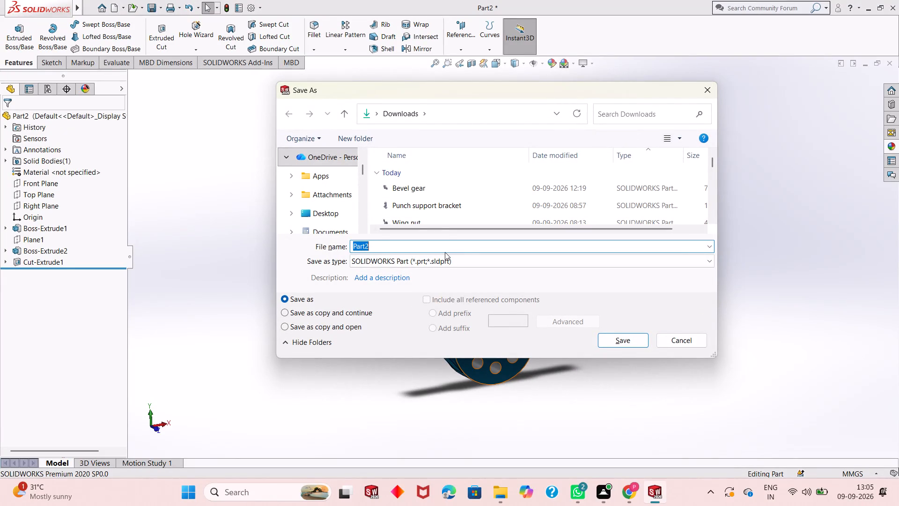
Save the part in the Downloads folder as a SOLIDWORKS Part named Connecting plate.
type("Connectin")
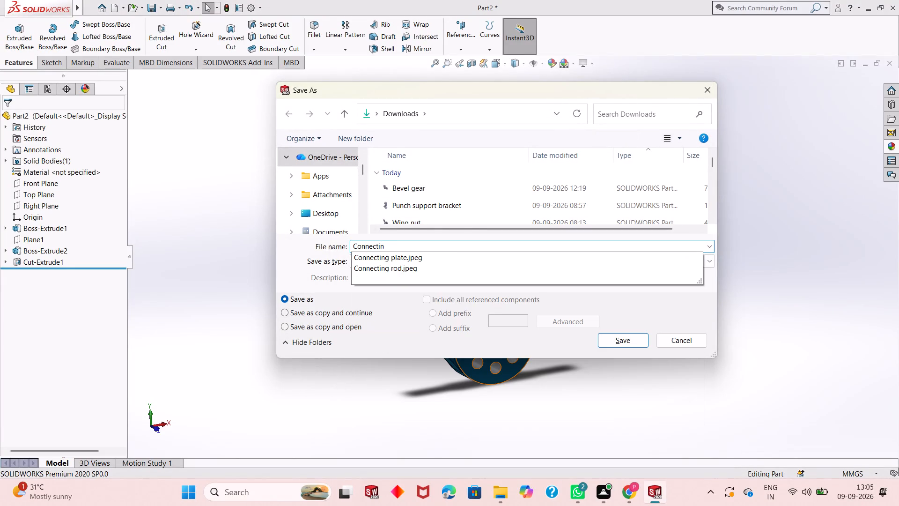
type("g")
key("space")
type("plate")
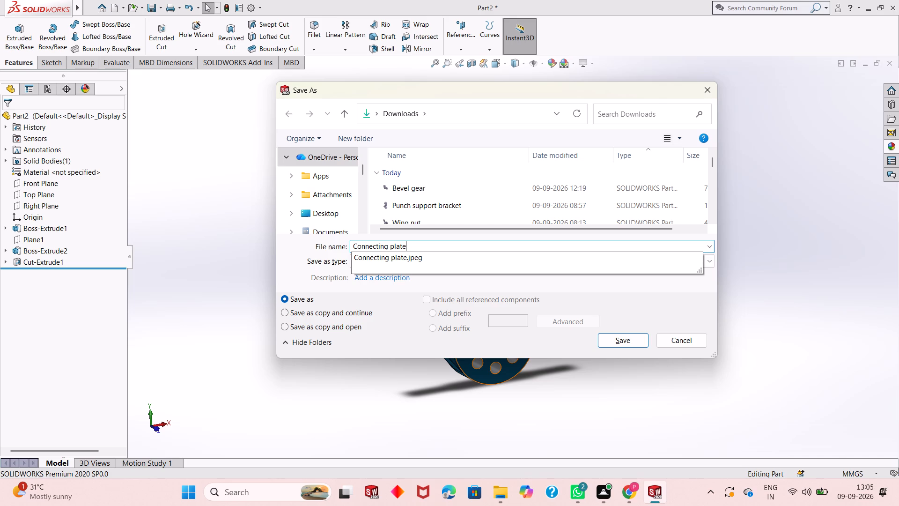
left_click(629, 343)
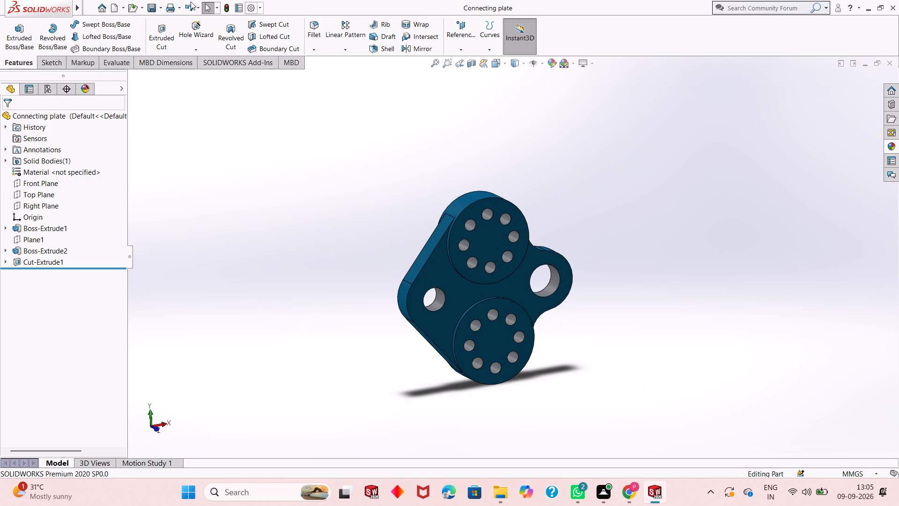
Save a PDF copy of the part as Connecting plate in the Downloads folder, and save the part again.
left_click(160, 3)
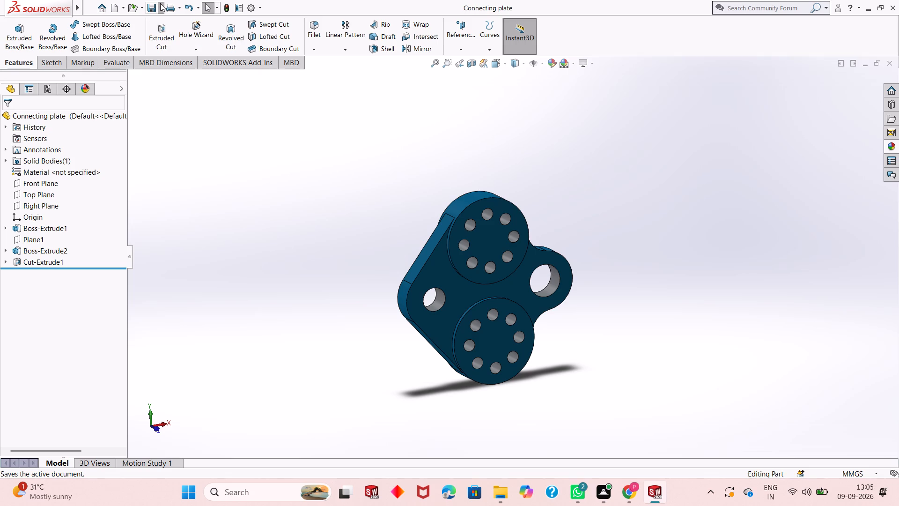
left_click(168, 28)
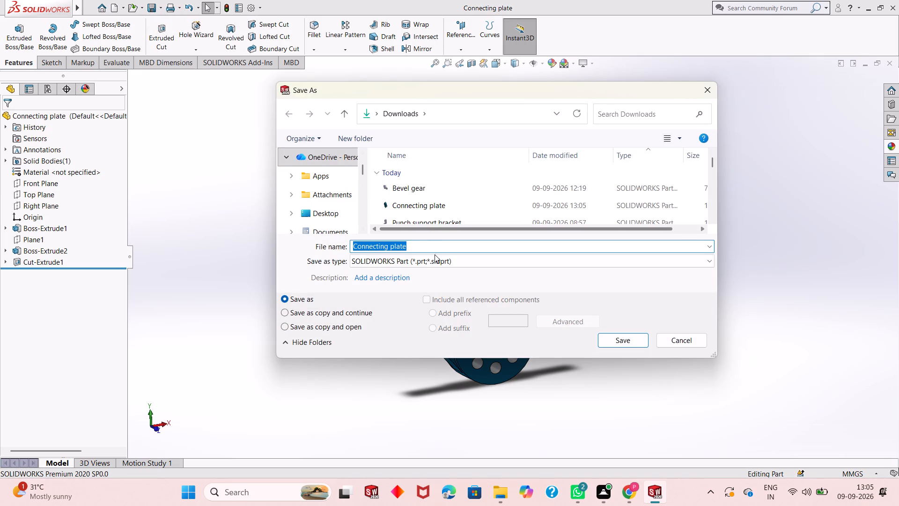
left_click(433, 260)
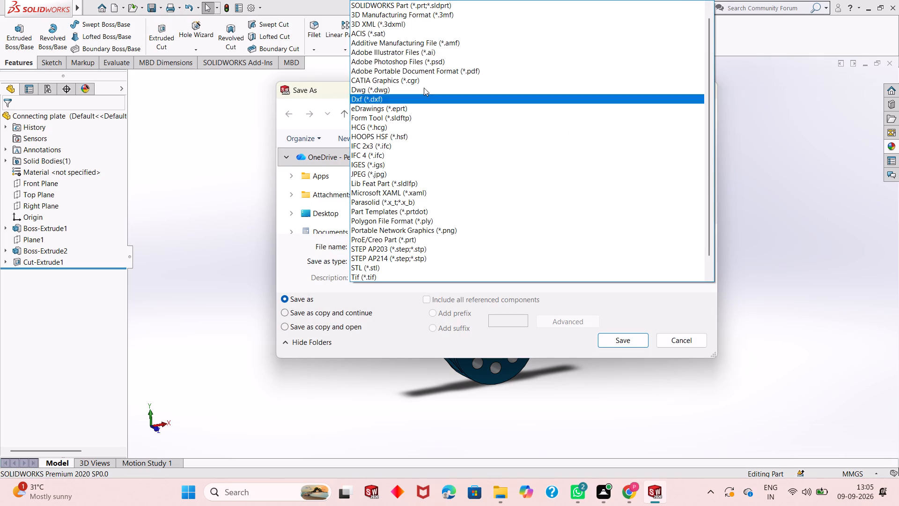
left_click(424, 69)
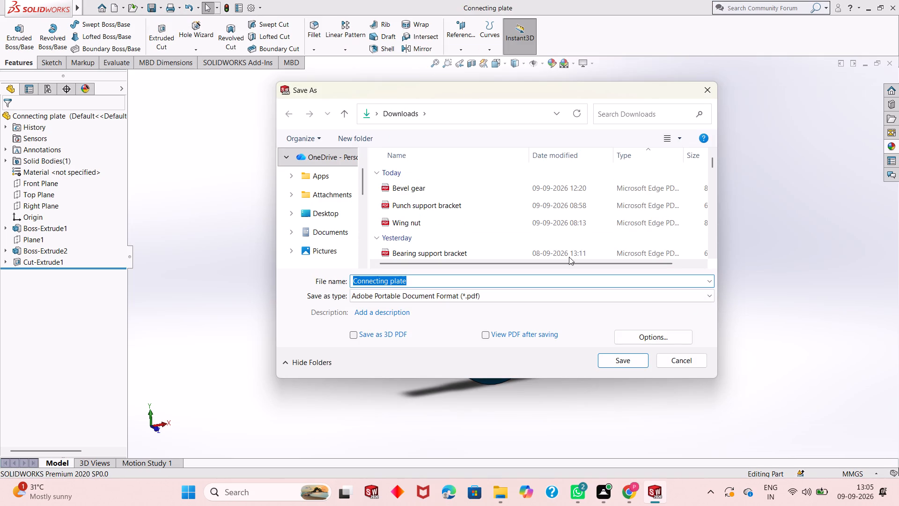
left_click(608, 357)
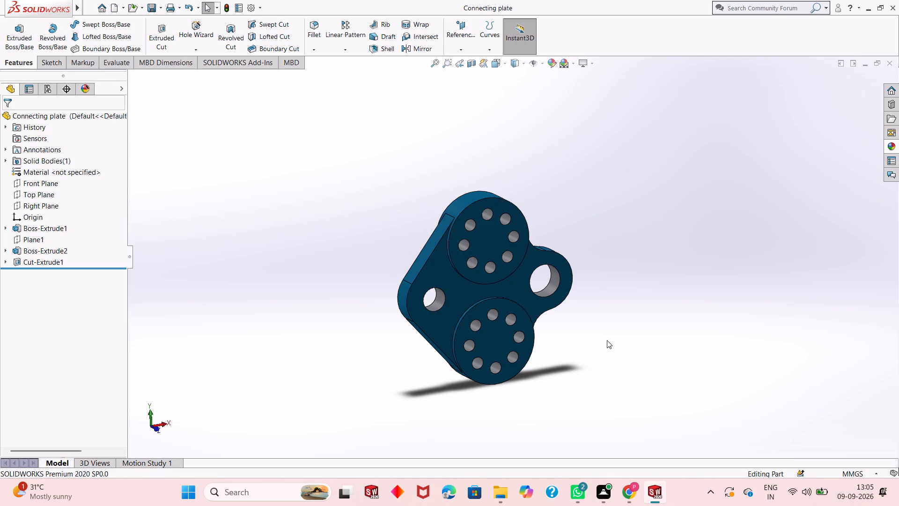
key("ctrl+s")
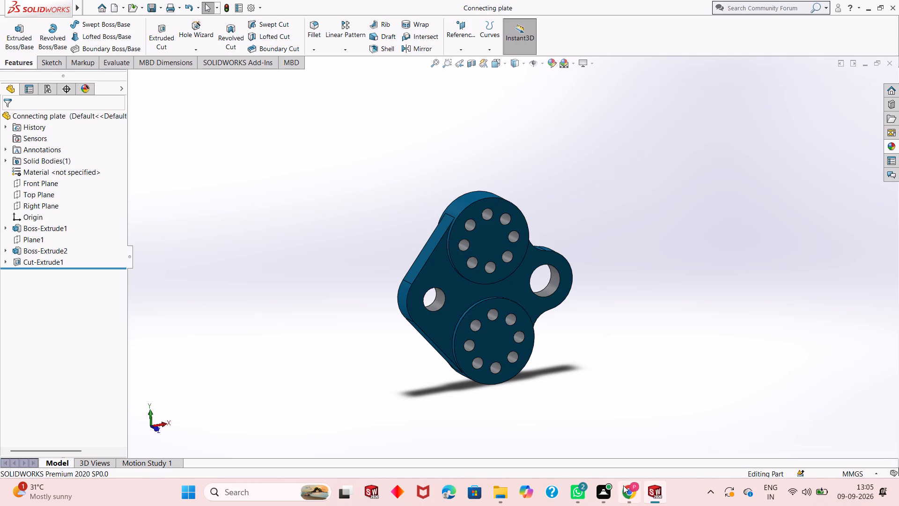